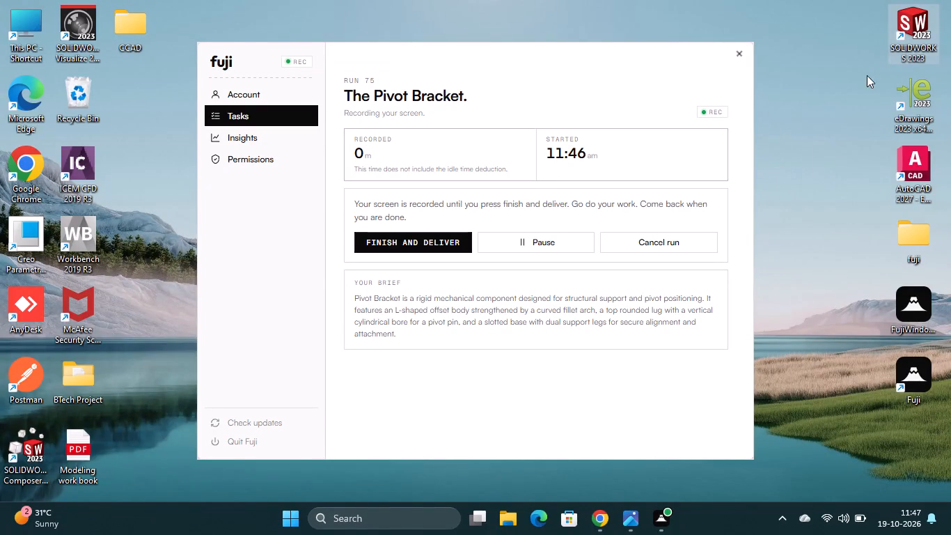
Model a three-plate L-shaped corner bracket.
Launch SOLIDWORKS 2023 from the desktop.
triple_click(925, 24)
double_click(926, 24)
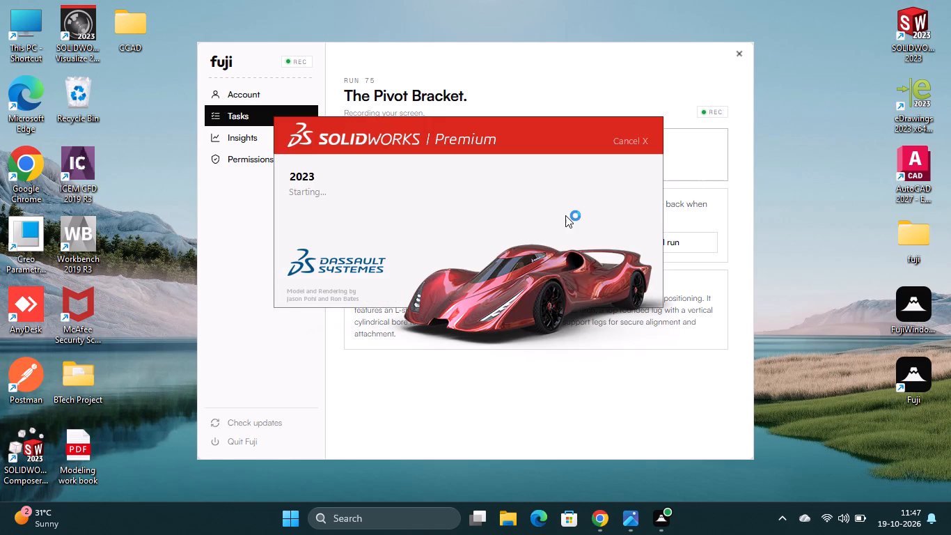
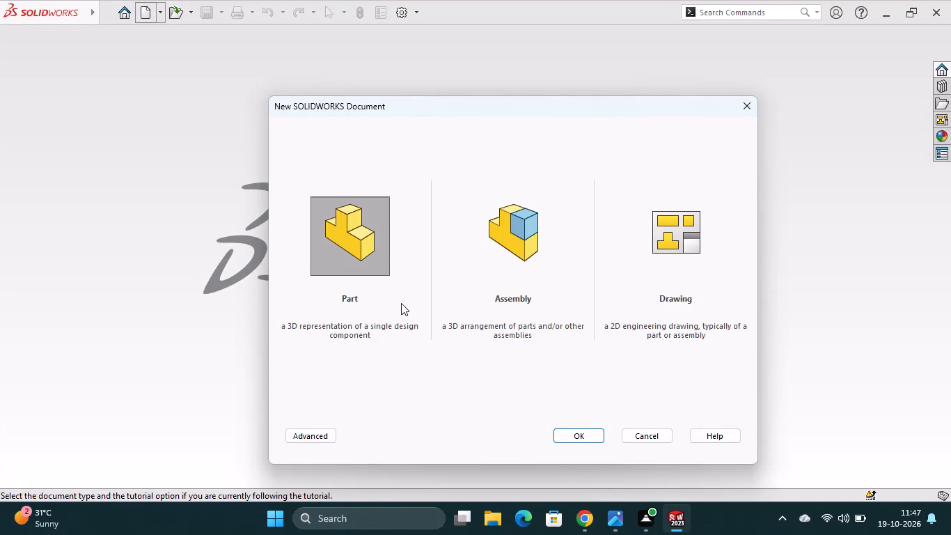
Create a new part document.
click(567, 435)
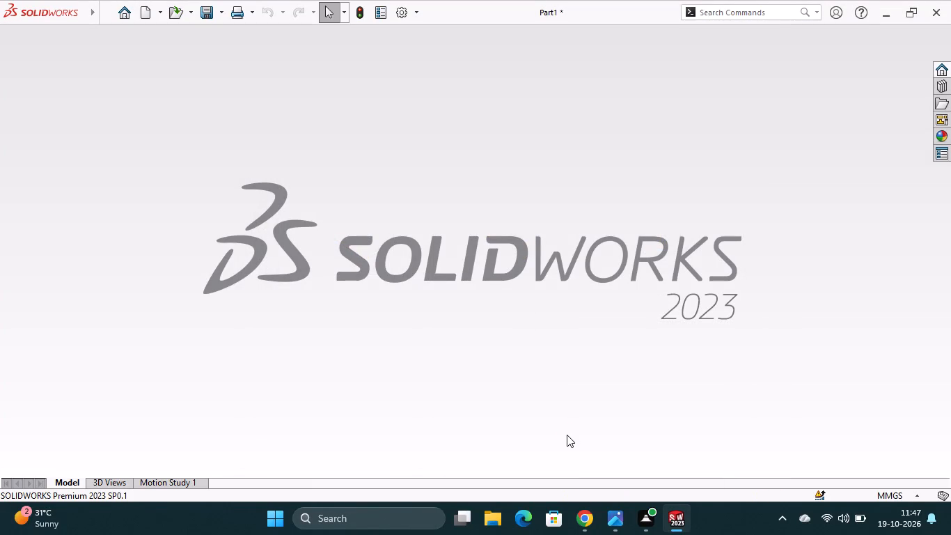
On the Front Plane, sketch a closed two-legged outline starting at the origin, about 80 mm tall, with a bottom slot about 30 mm high.
click(55, 179)
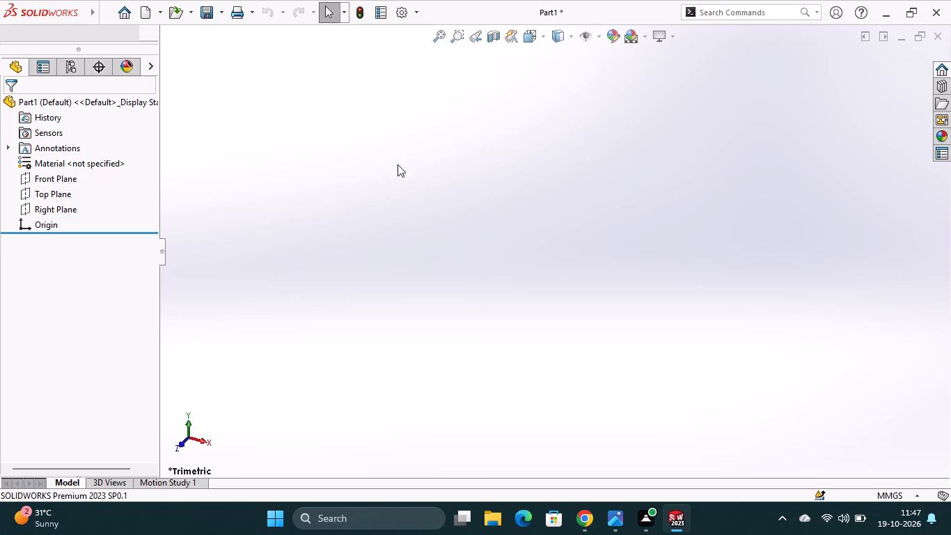
click(63, 235)
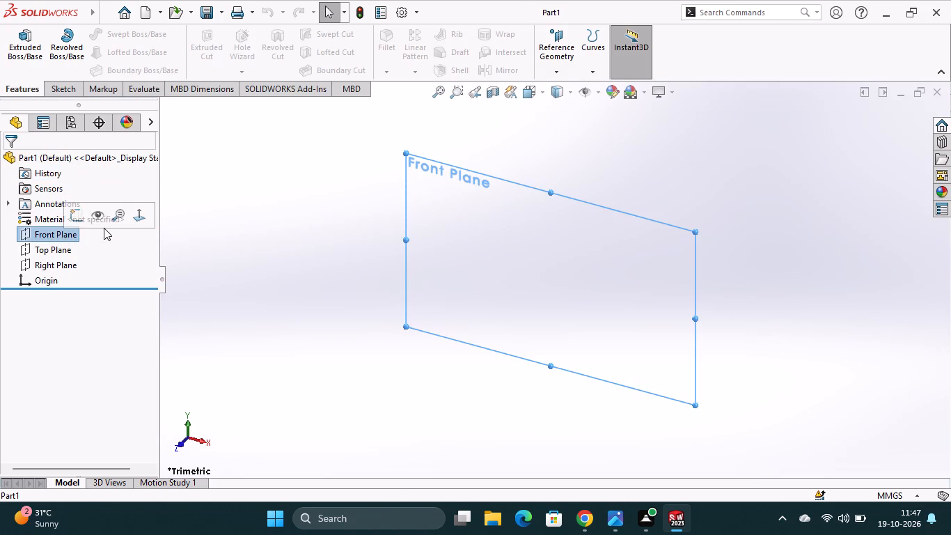
click(72, 221)
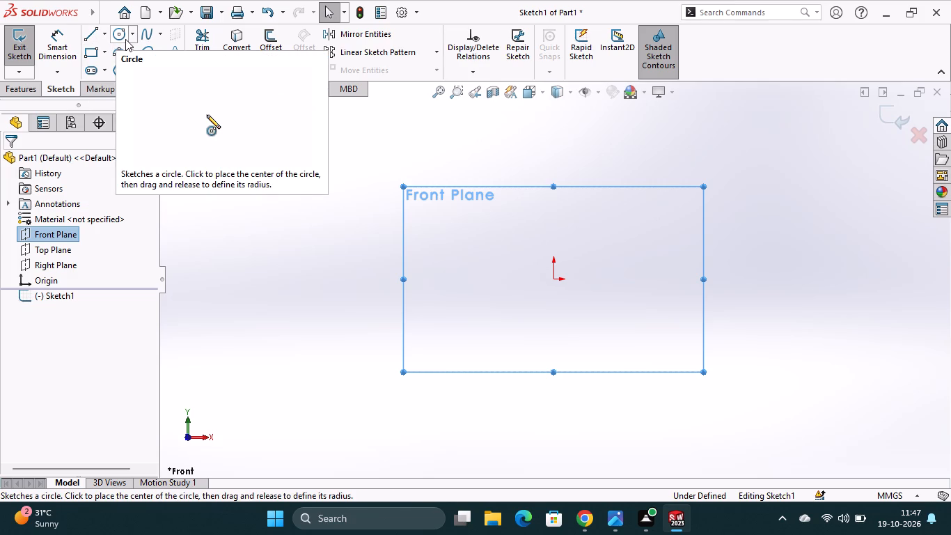
click(91, 31)
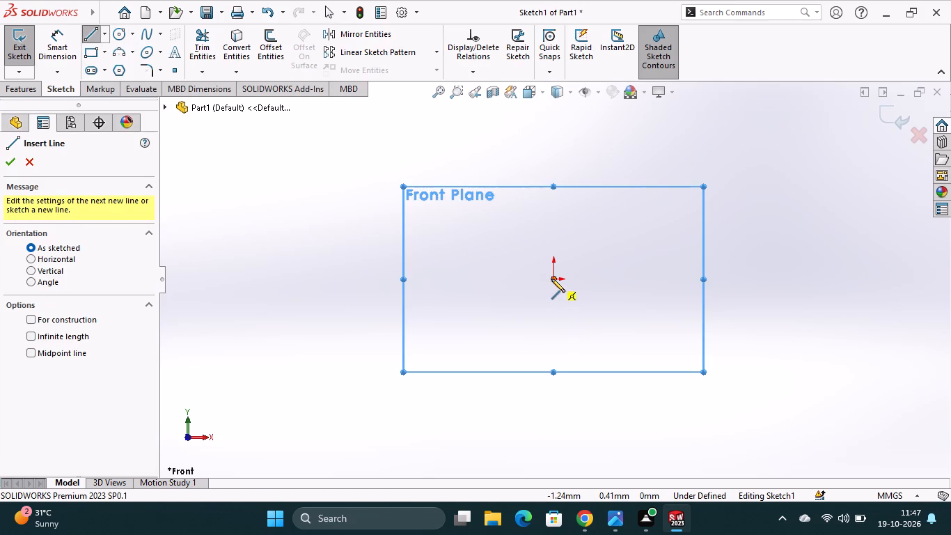
click(554, 278)
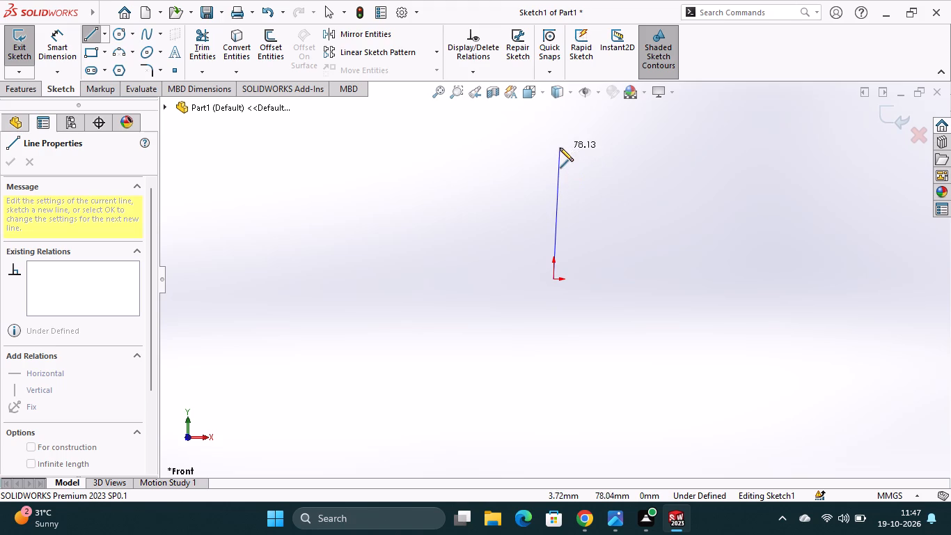
click(552, 144)
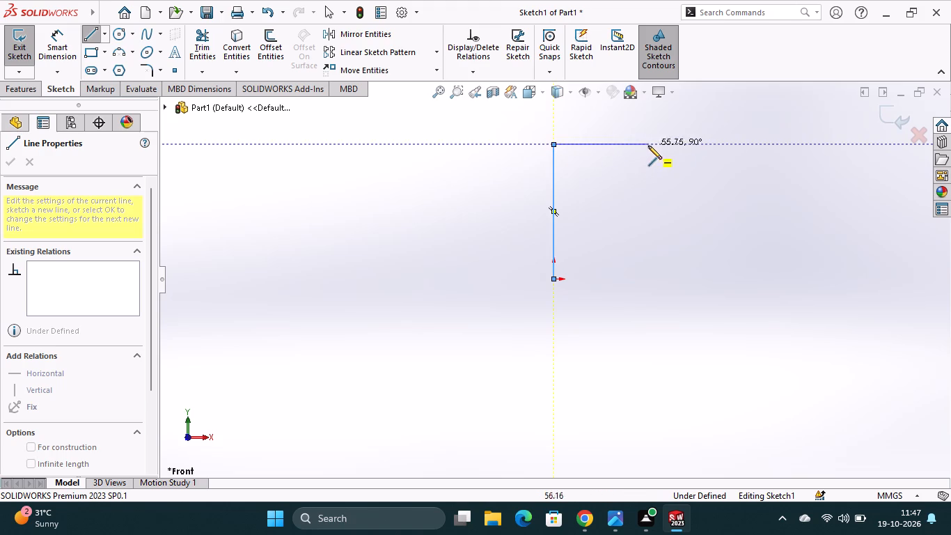
click(665, 146)
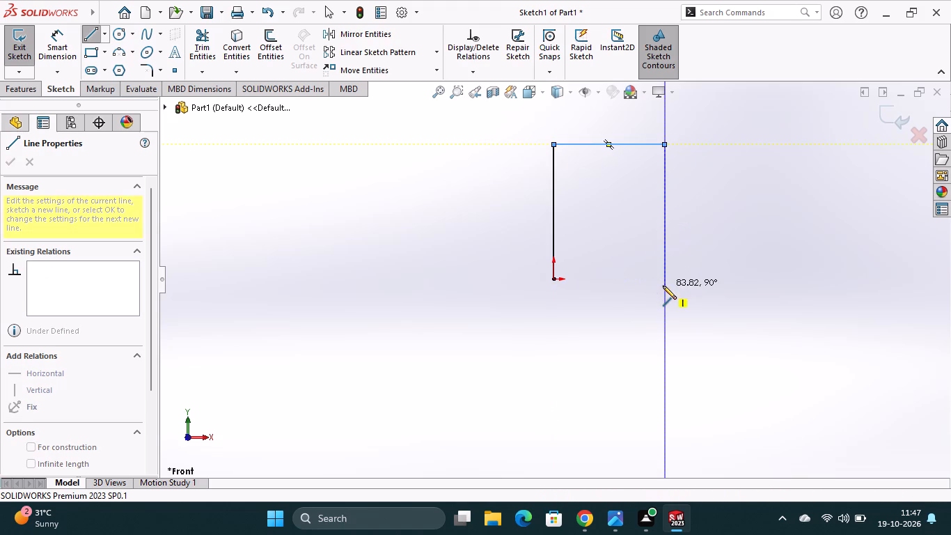
click(663, 279)
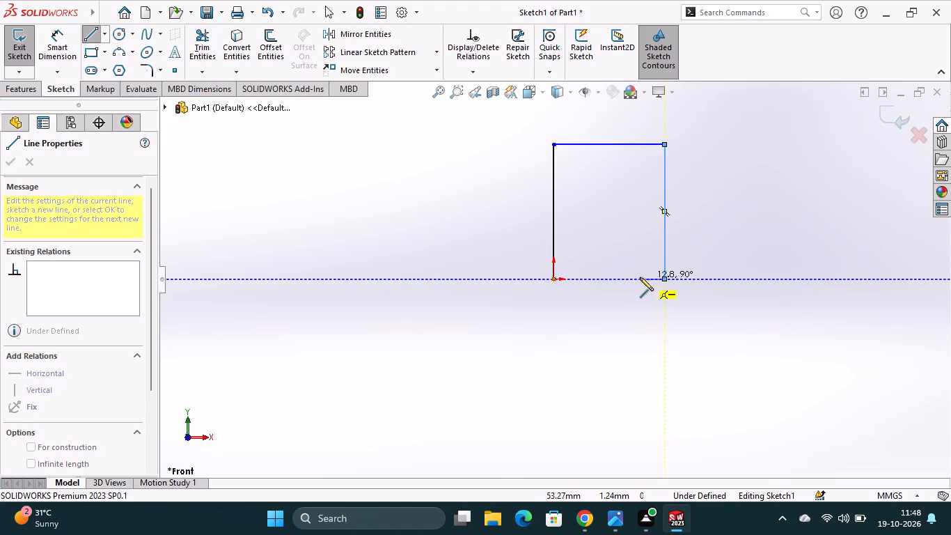
click(627, 276)
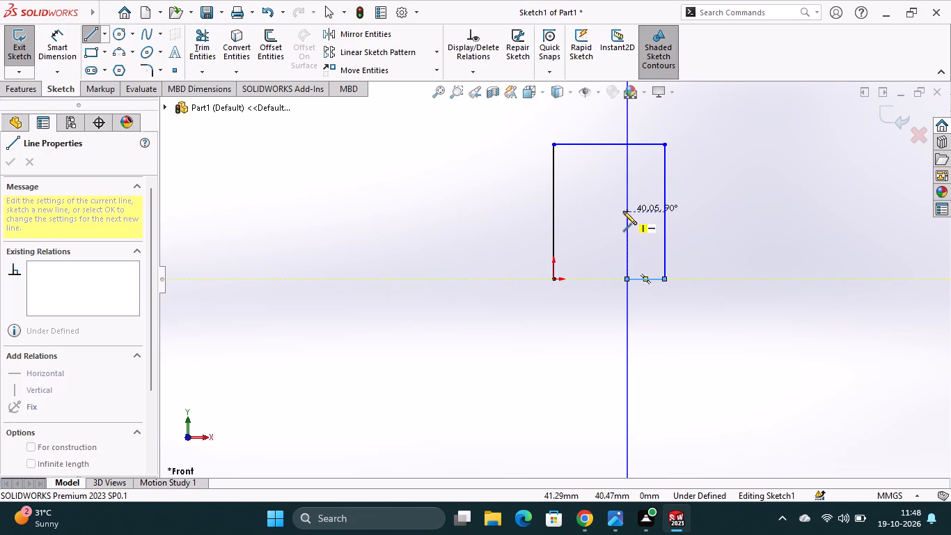
click(626, 225)
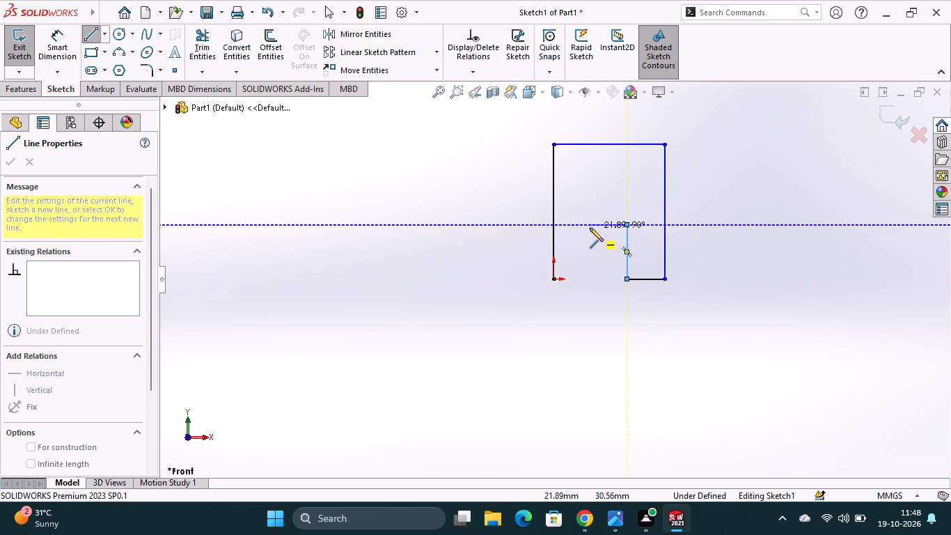
click(589, 228)
click(590, 281)
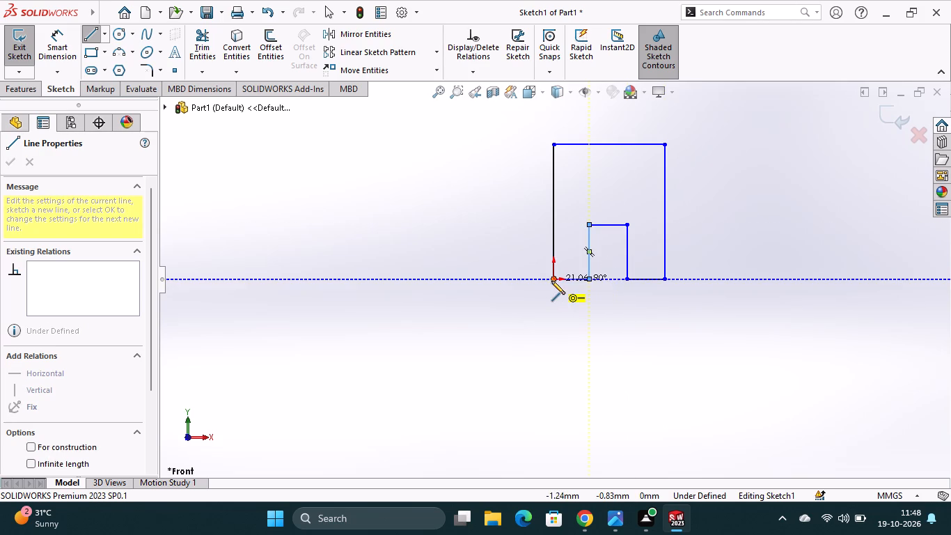
click(551, 281)
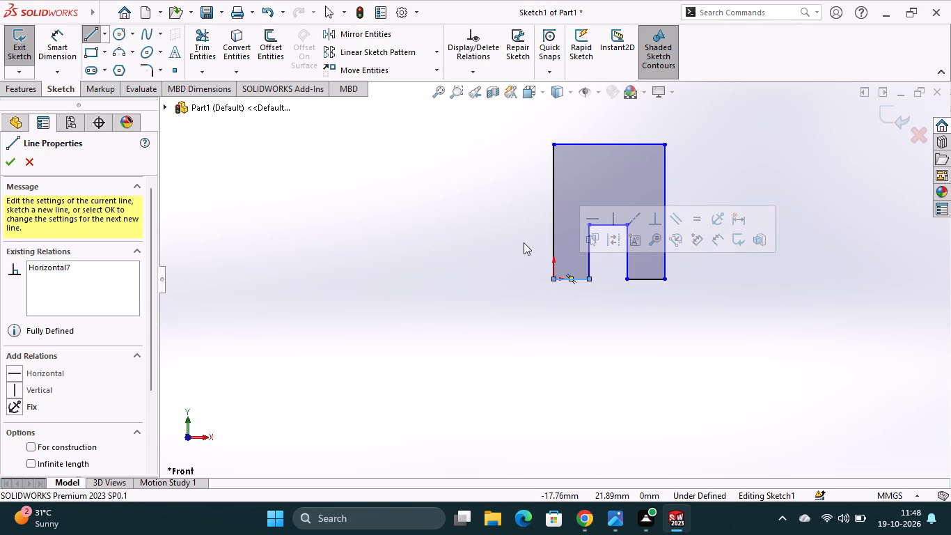
key(Escape)
Dimension the outline's vertical edge at the origin to 75 mm.
click(73, 36)
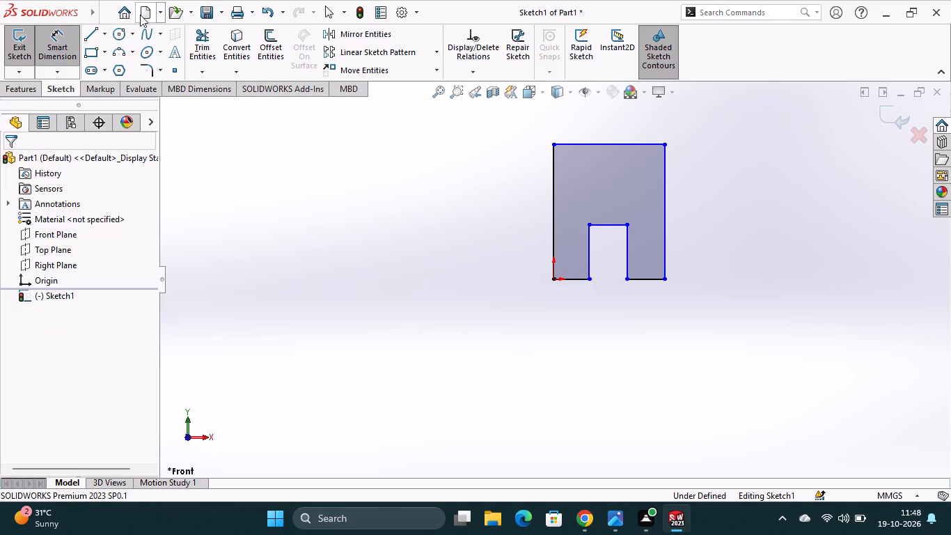
click(552, 200)
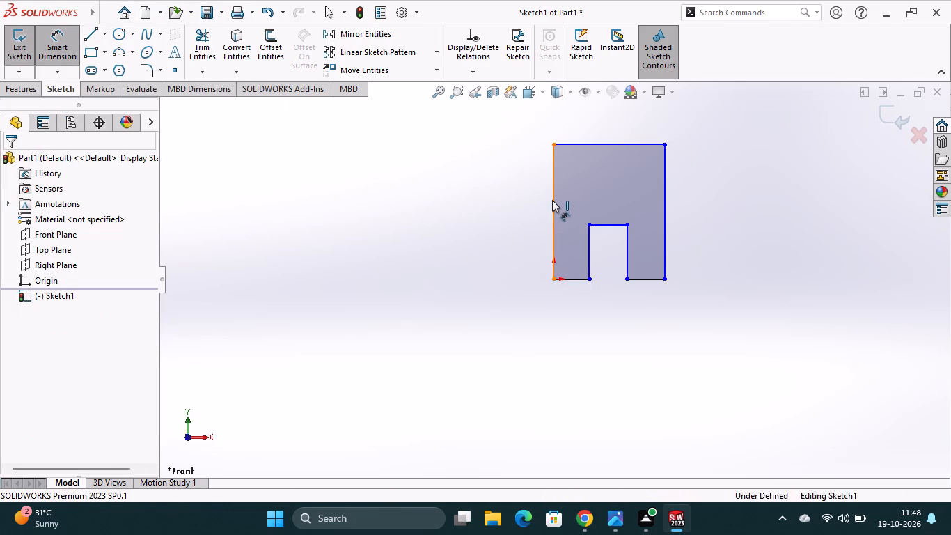
click(494, 201)
key(7)
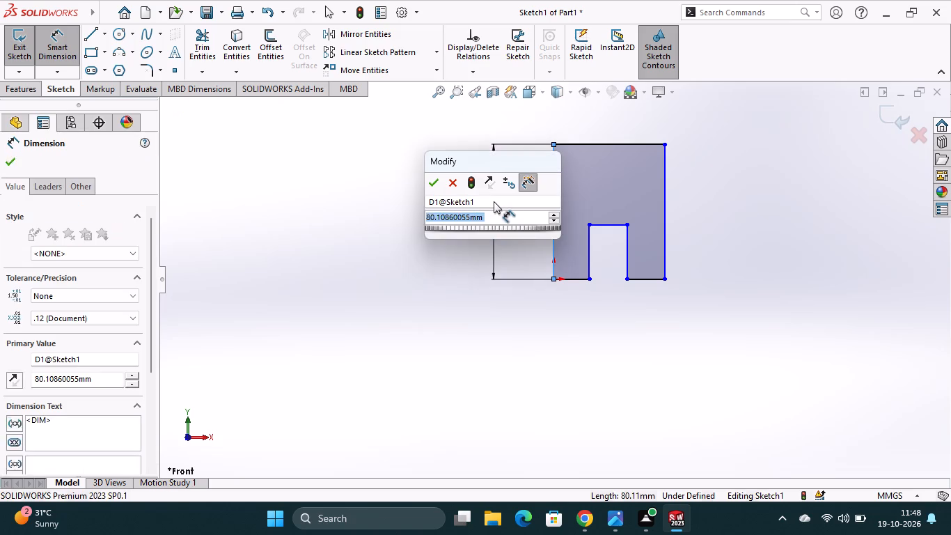
key(5)
key(Return)
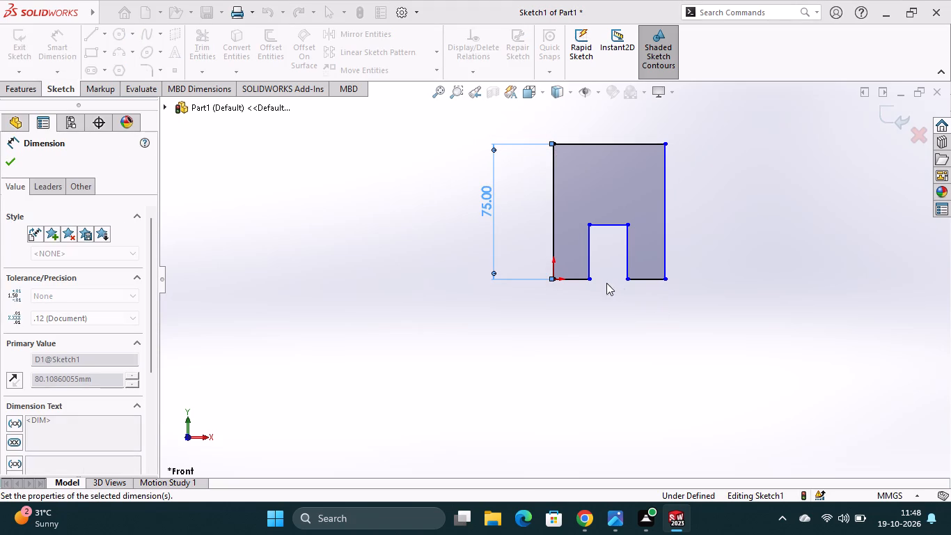
Dimension the bottom edges of both legs to 20 mm each.
click(575, 279)
click(569, 297)
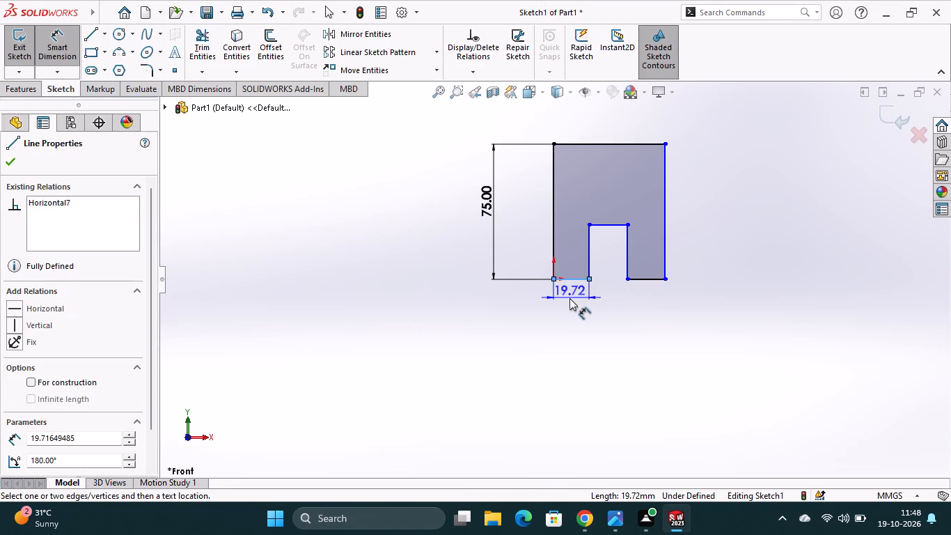
key(2)
key(0)
key(Return)
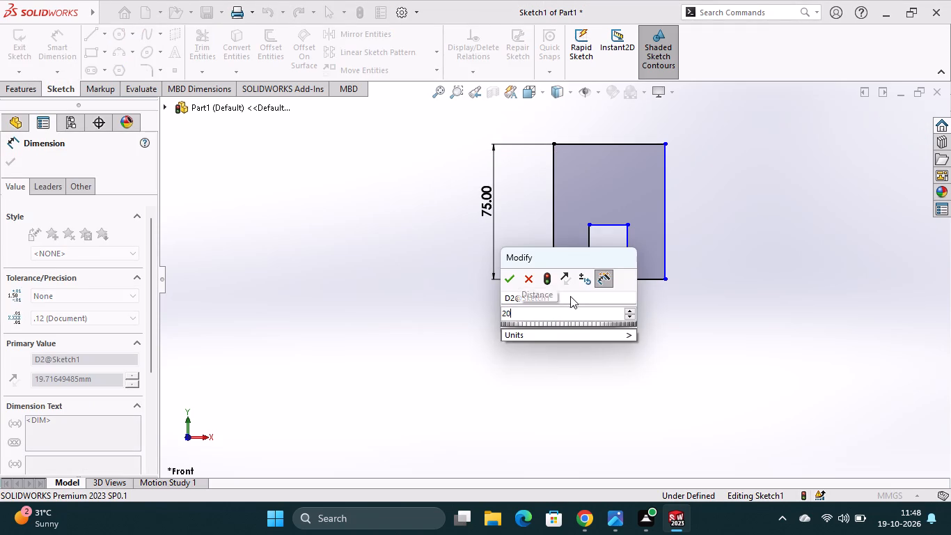
click(650, 281)
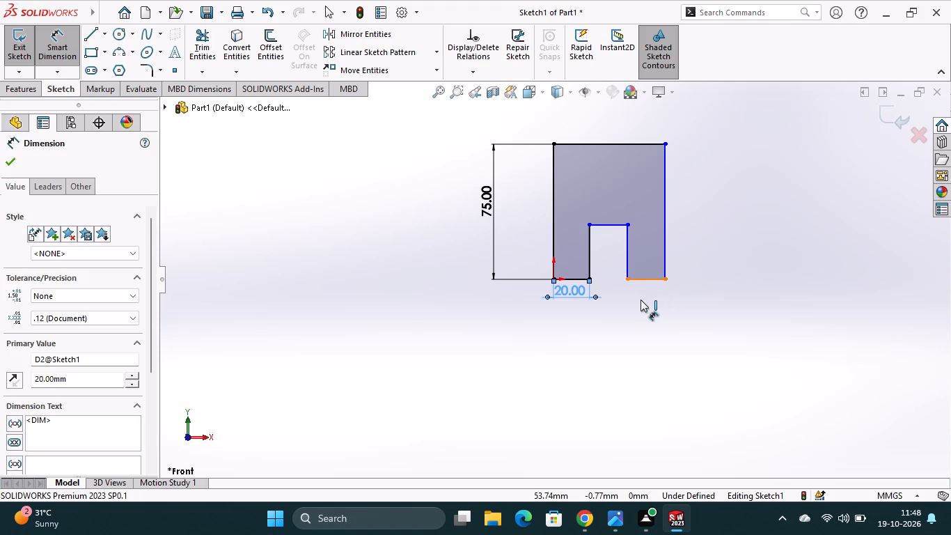
click(640, 300)
text(20)
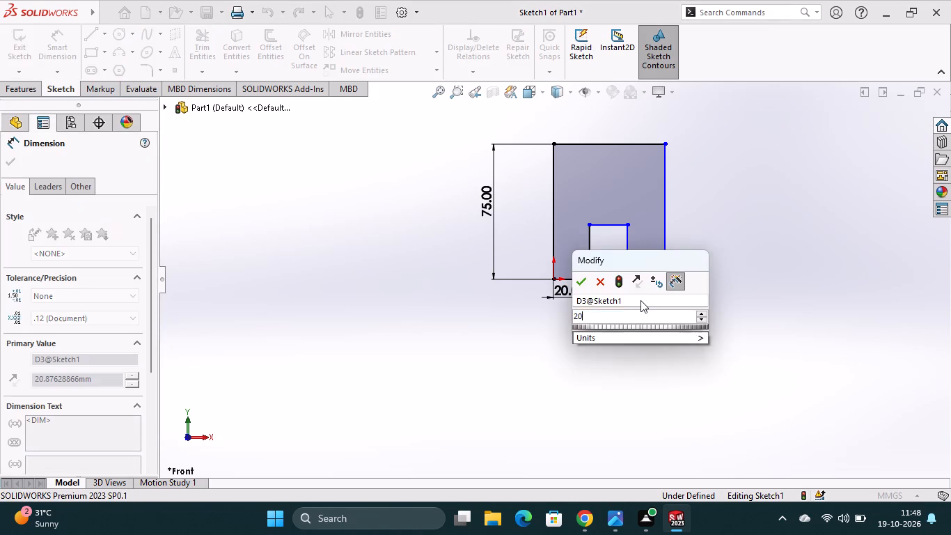
key(Return)
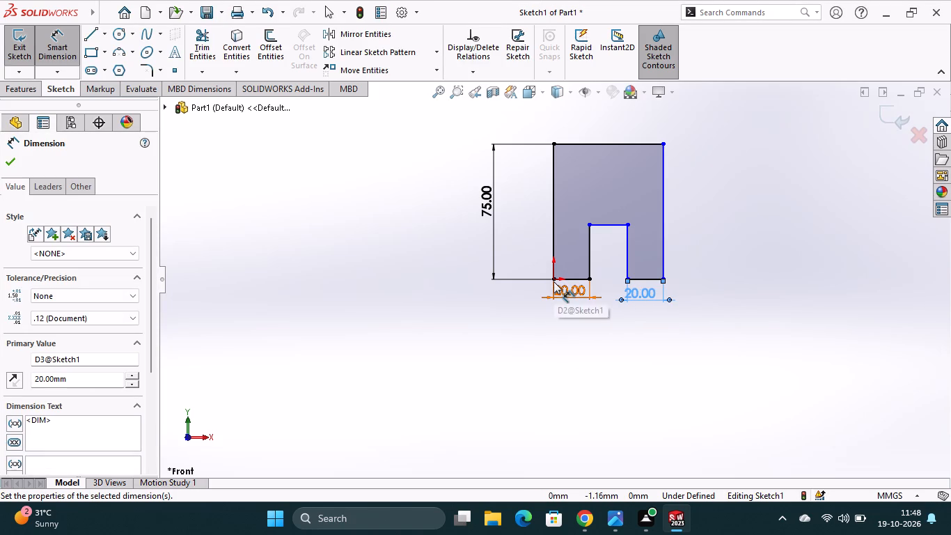
Dimension the overall width between the outer bottom corners of the profile to 60 mm.
click(553, 276)
click(663, 277)
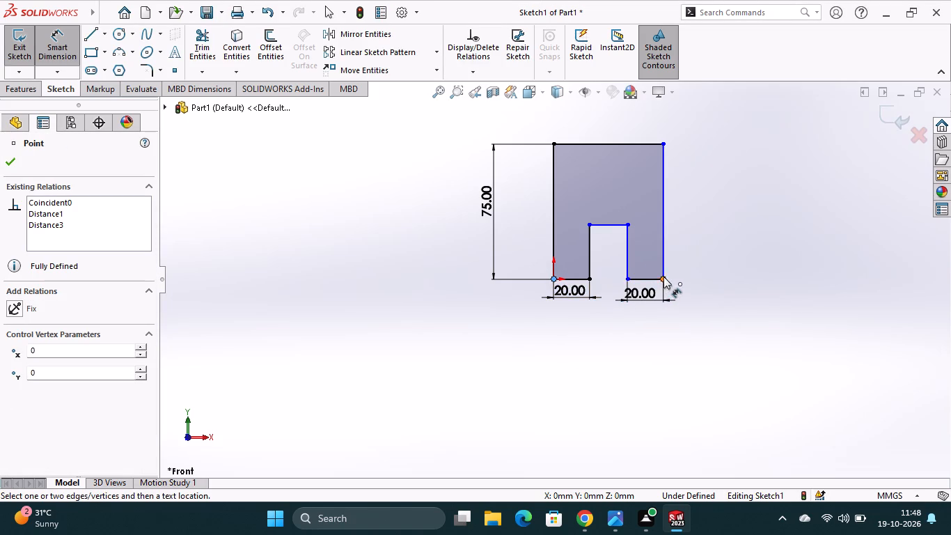
click(611, 315)
text(60)
key(Return)
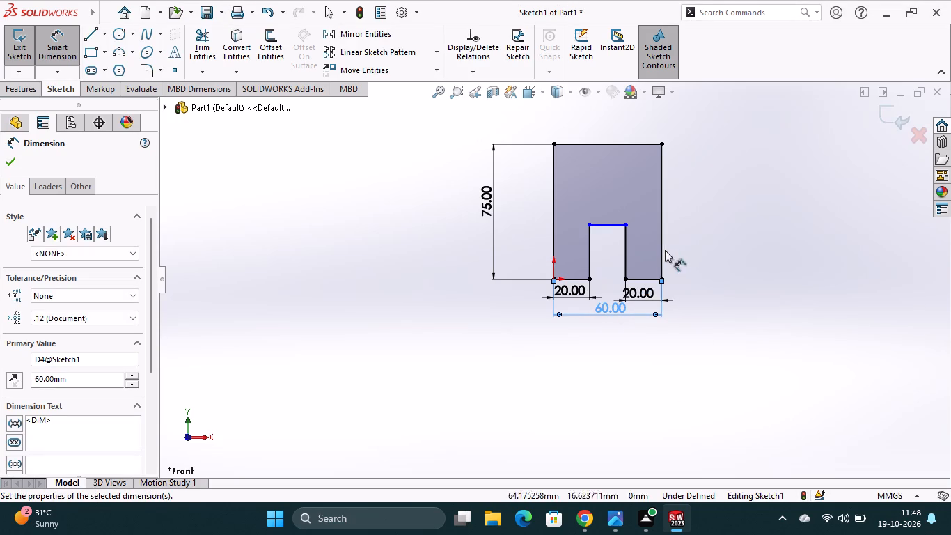
Dimension the height of the slot between the legs to 28 mm.
click(625, 247)
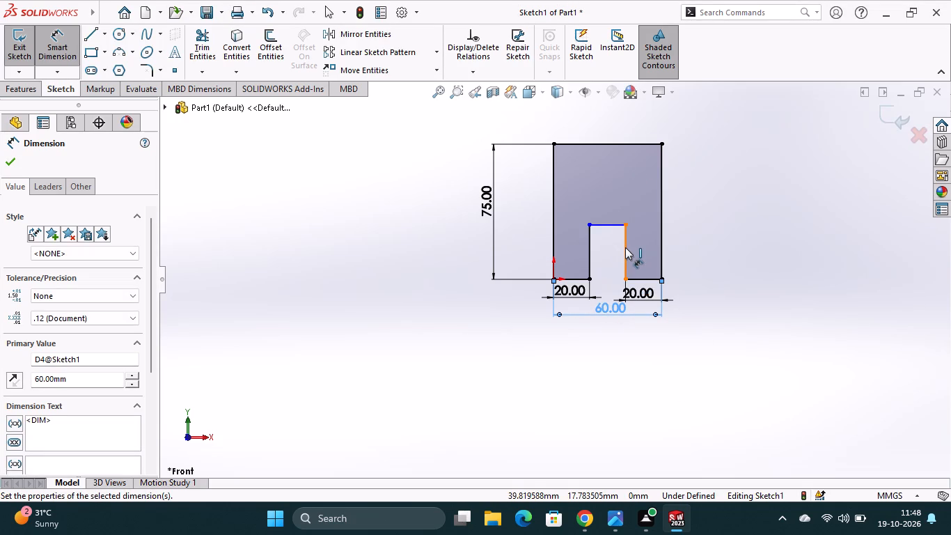
click(522, 238)
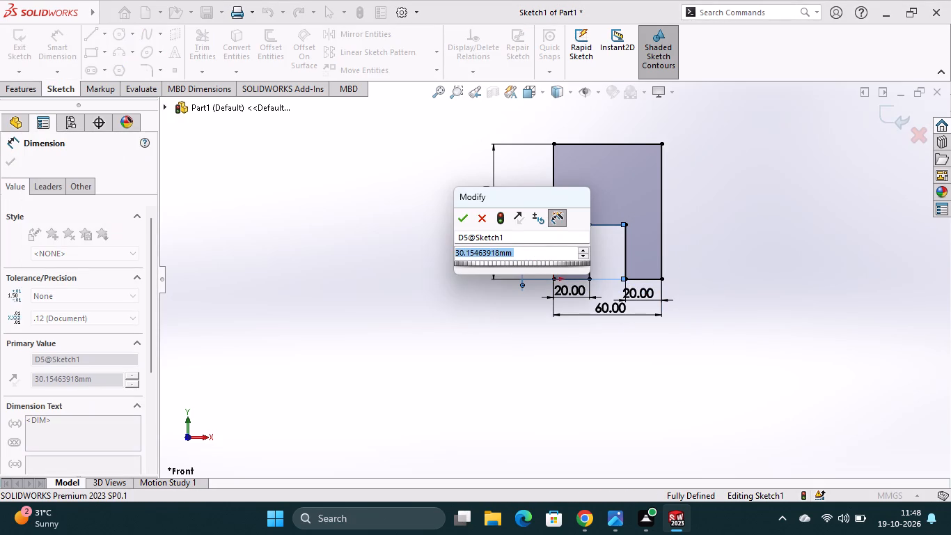
text(28)
key(Return)
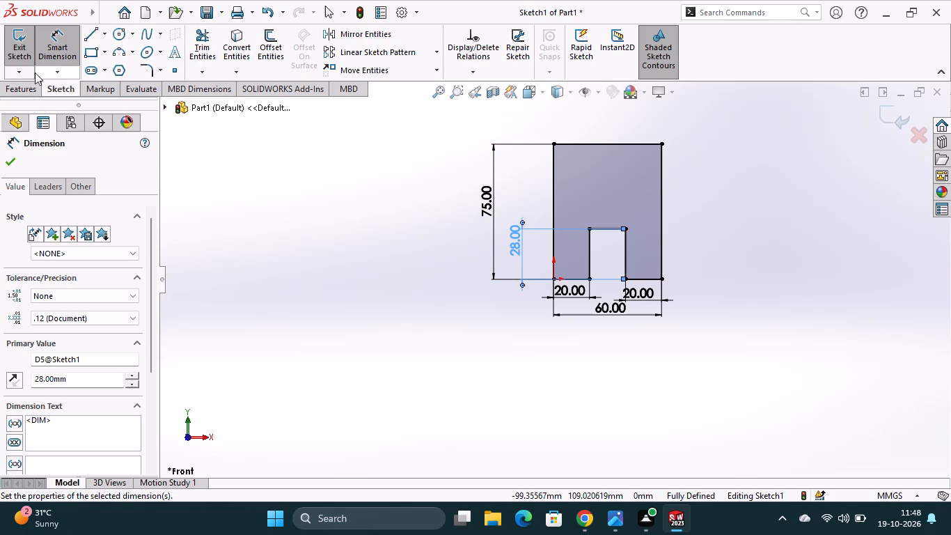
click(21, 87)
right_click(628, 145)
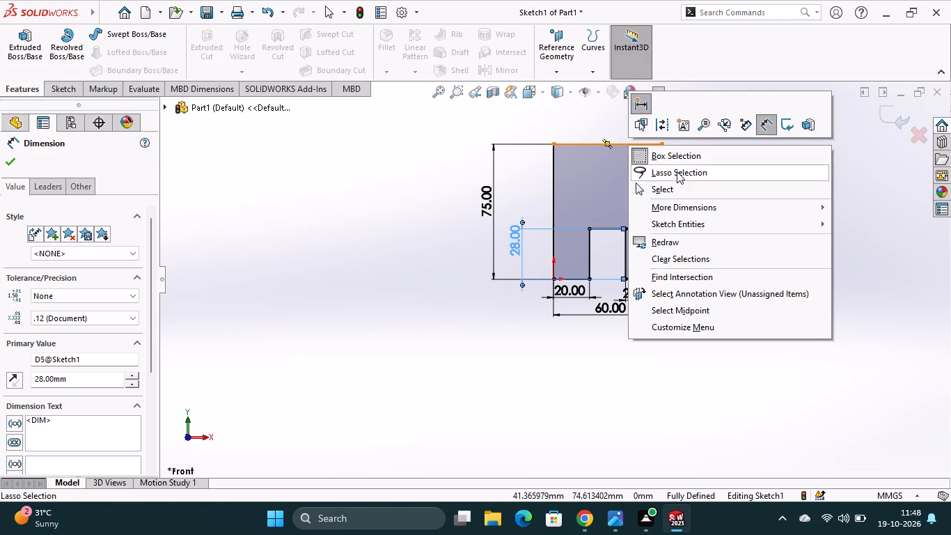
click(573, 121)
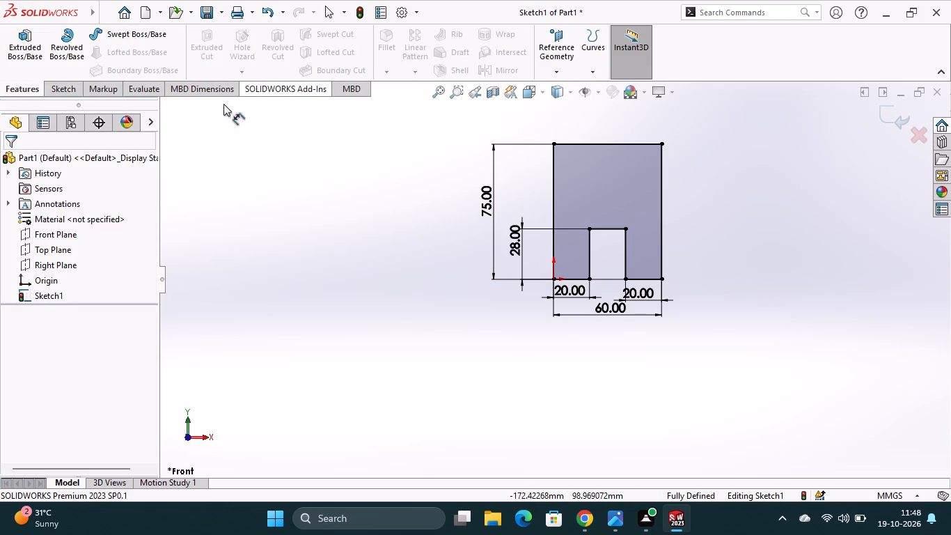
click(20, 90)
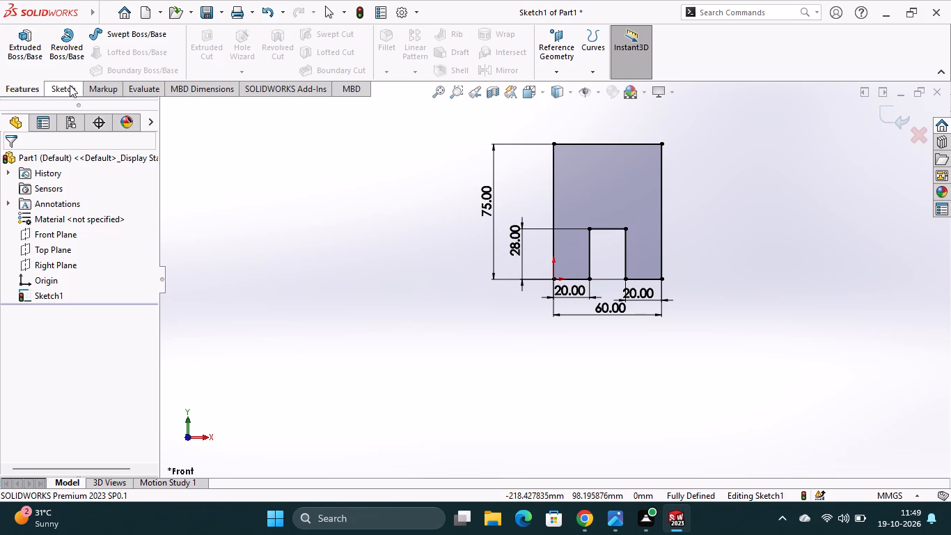
Round the profile's corner diagonally opposite the origin with a 28 mm sketch fillet.
click(62, 91)
click(148, 75)
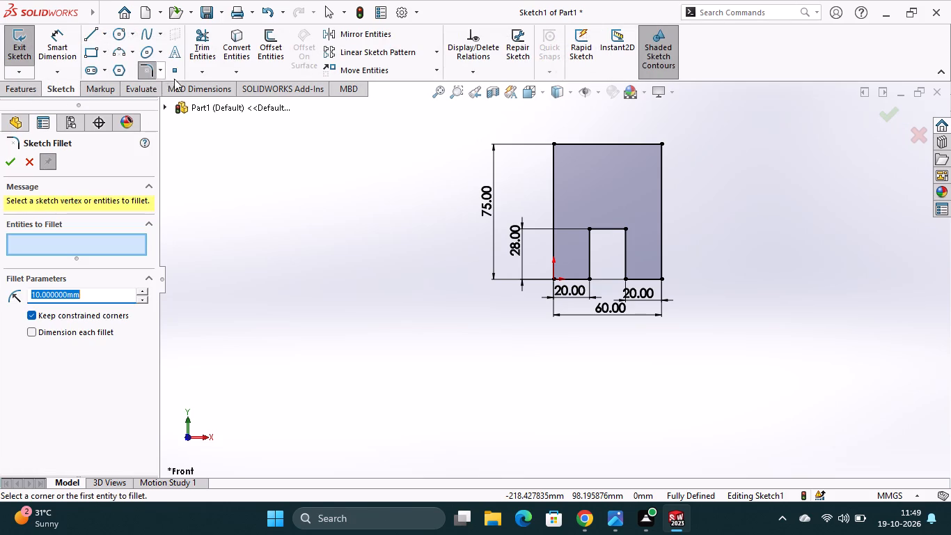
click(636, 146)
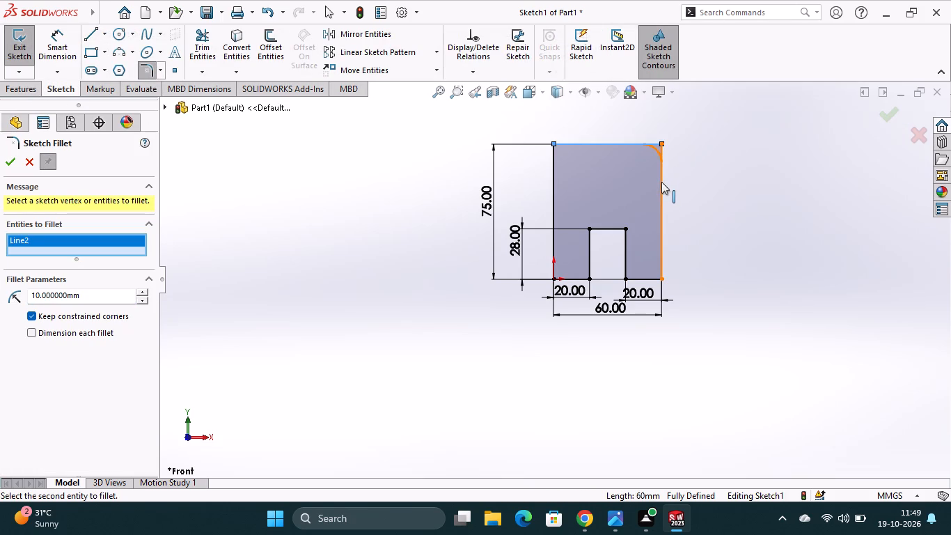
click(661, 182)
drag(86, 294, 30, 296)
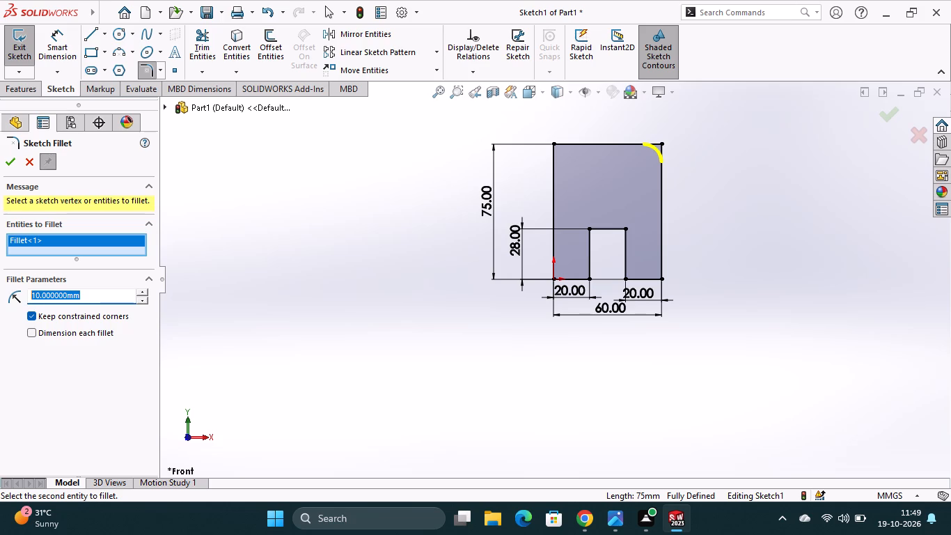
text(28)
key(Return)
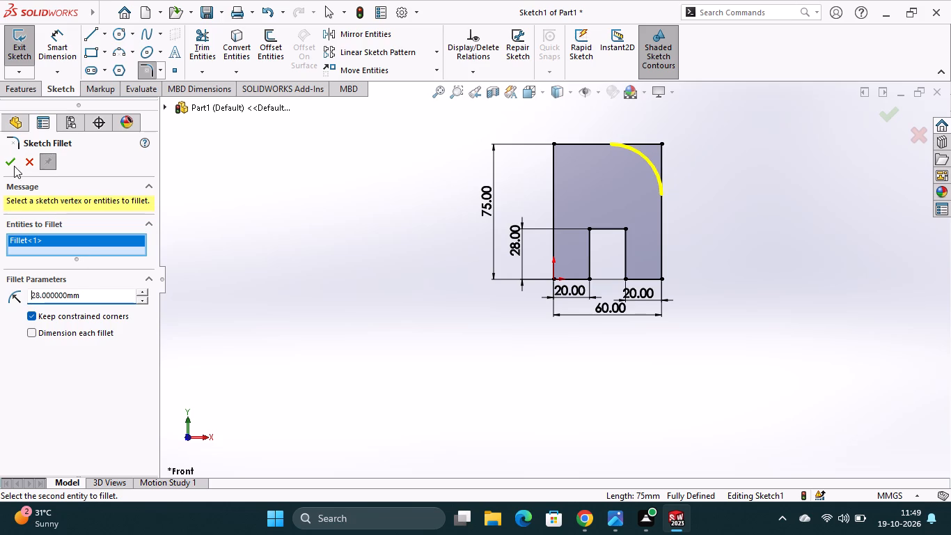
click(11, 167)
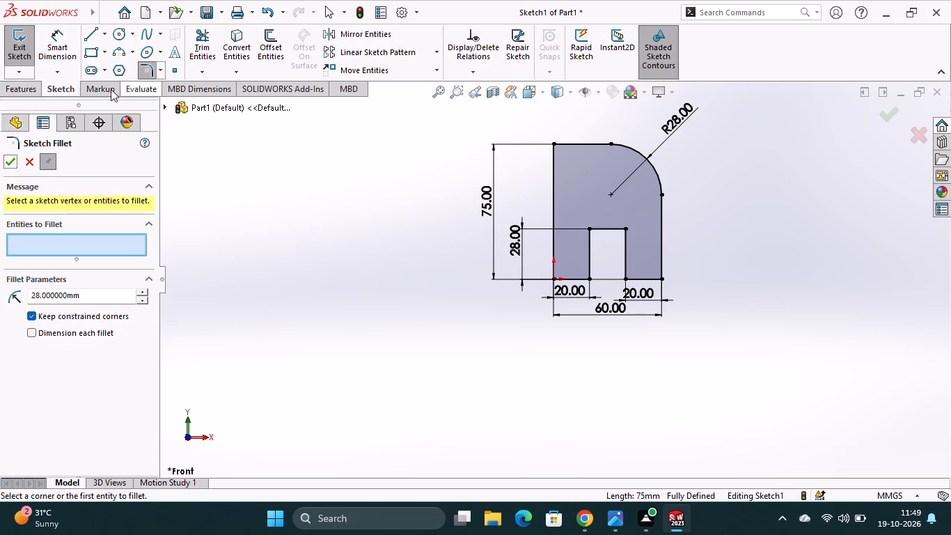
click(26, 88)
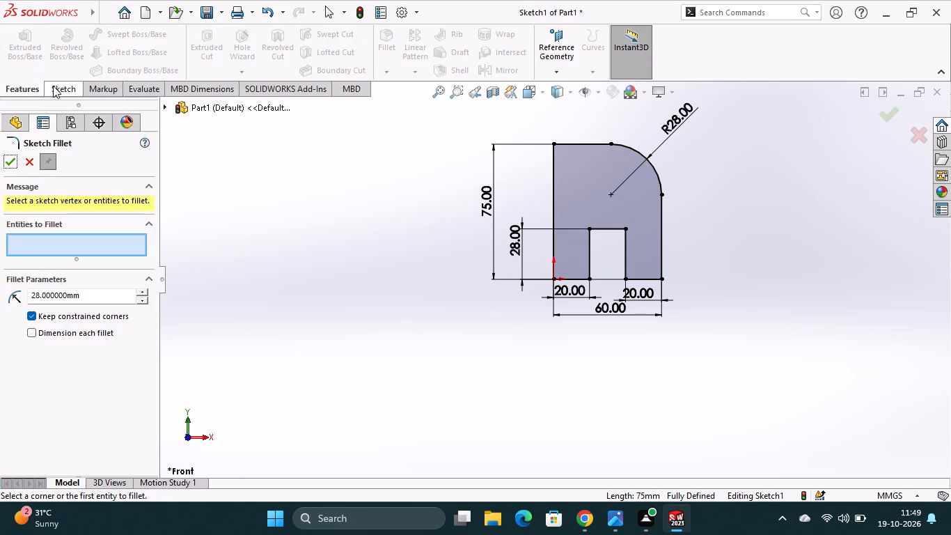
click(13, 164)
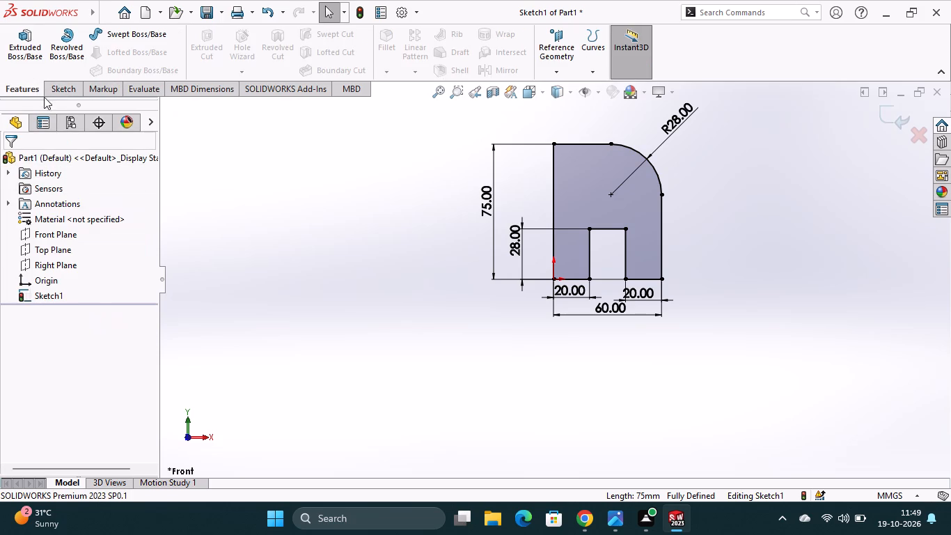
Extrude the two-legged profile as a Mid Plane boss with a depth of 14 mm.
click(31, 47)
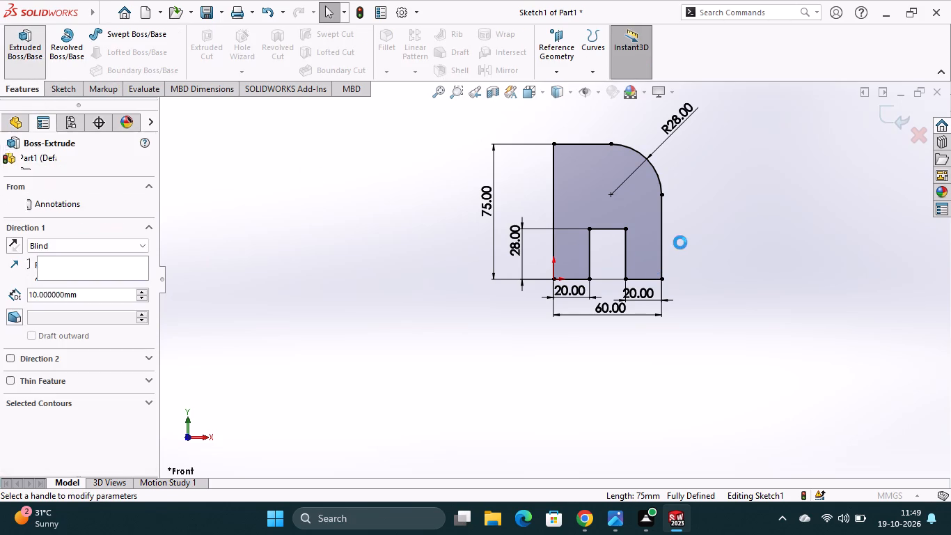
click(87, 242)
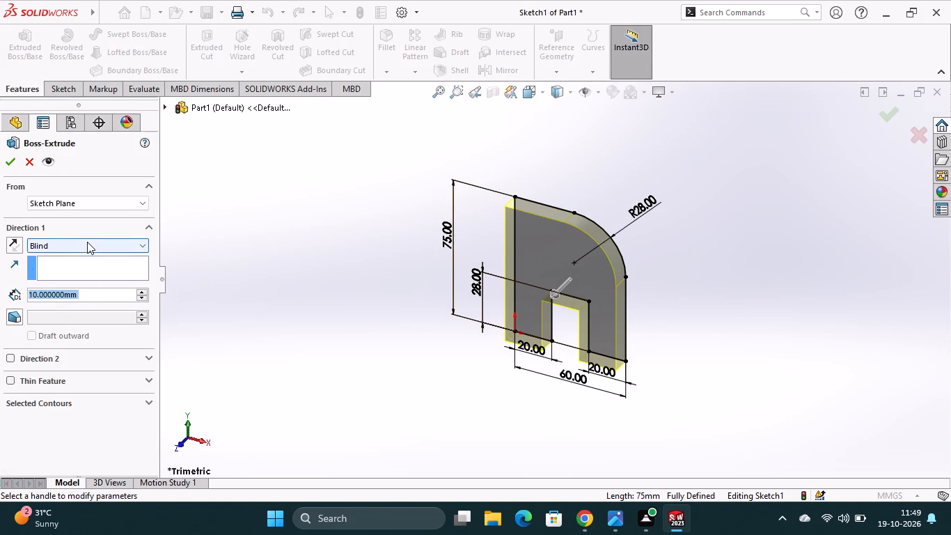
click(89, 300)
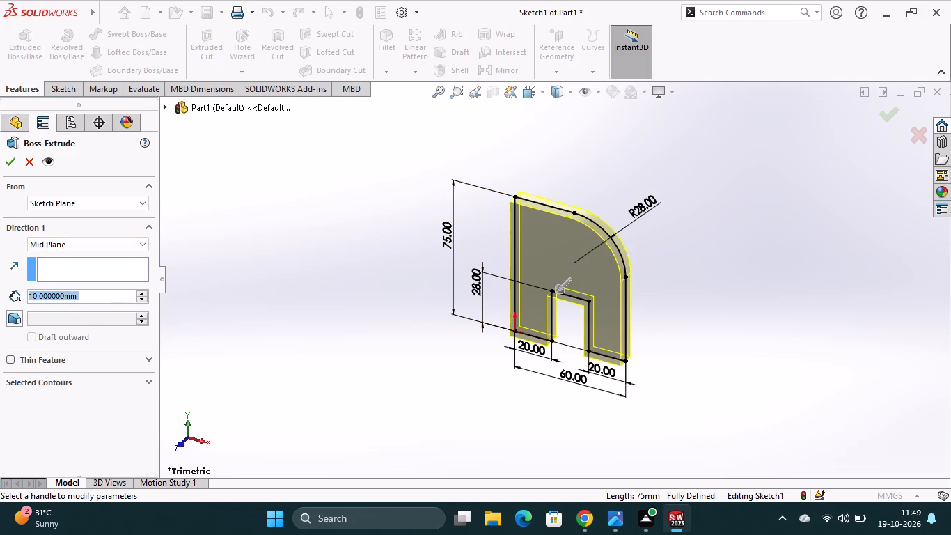
text(14)
key(Return)
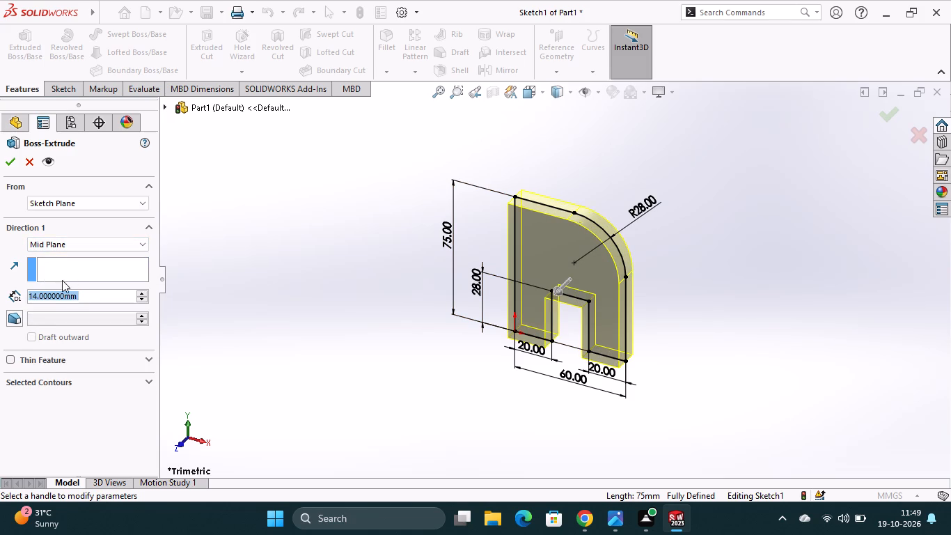
click(5, 163)
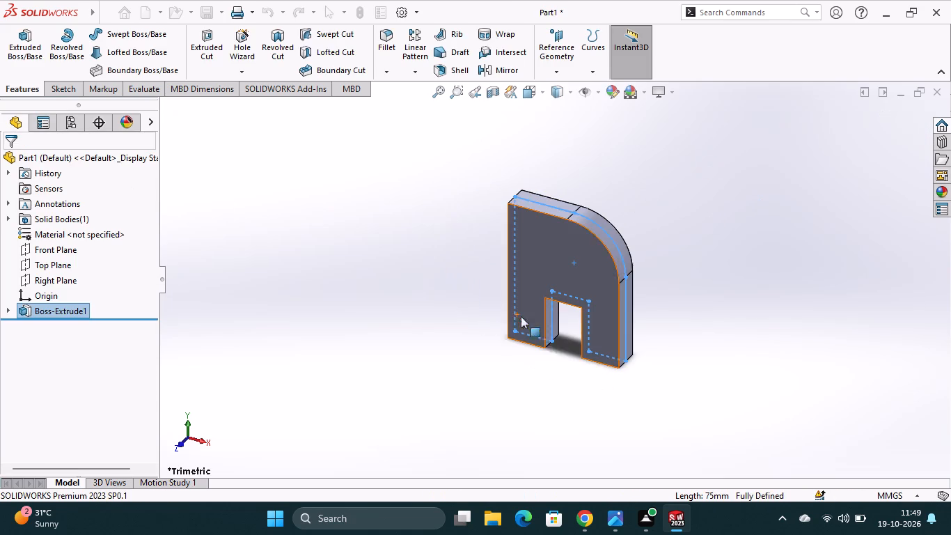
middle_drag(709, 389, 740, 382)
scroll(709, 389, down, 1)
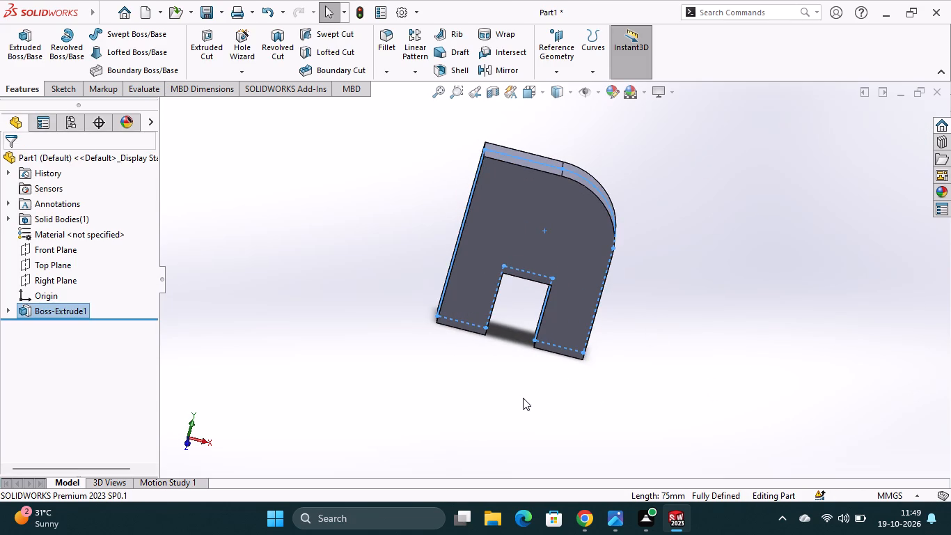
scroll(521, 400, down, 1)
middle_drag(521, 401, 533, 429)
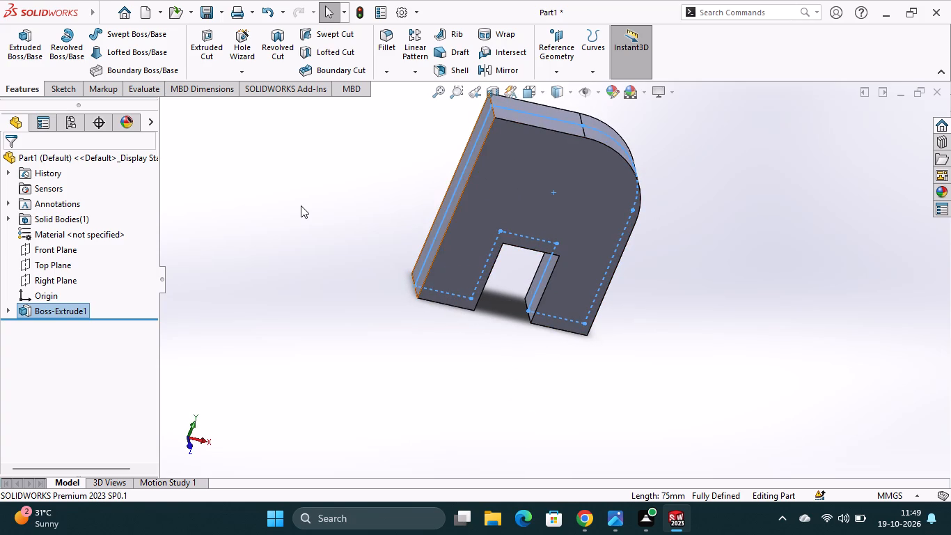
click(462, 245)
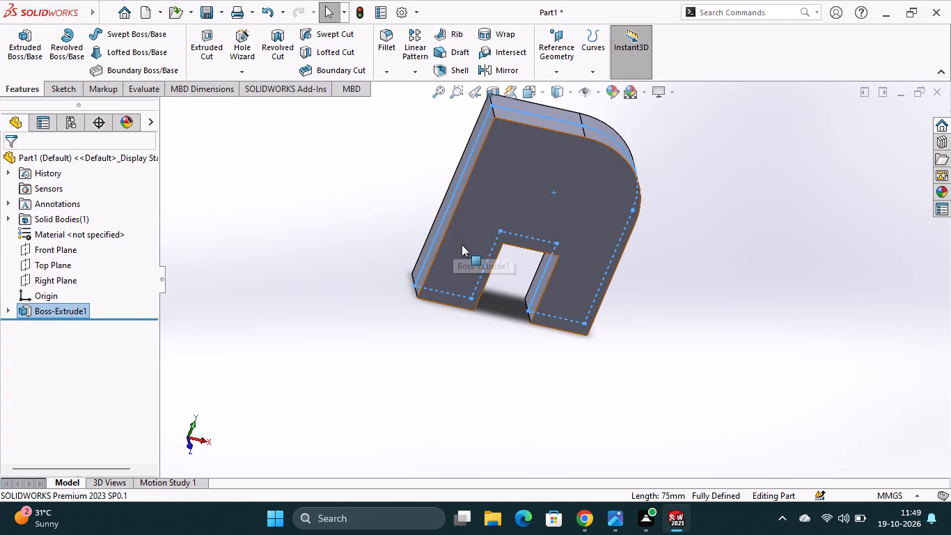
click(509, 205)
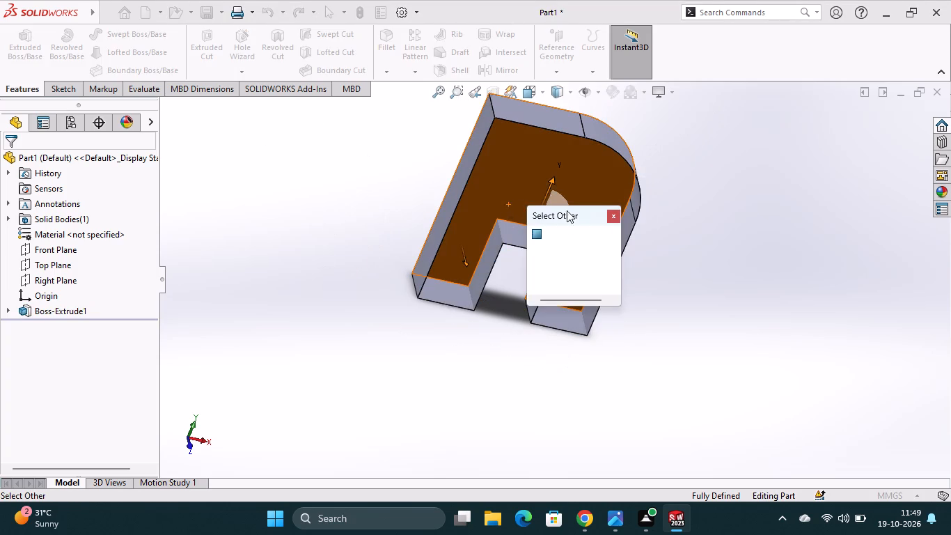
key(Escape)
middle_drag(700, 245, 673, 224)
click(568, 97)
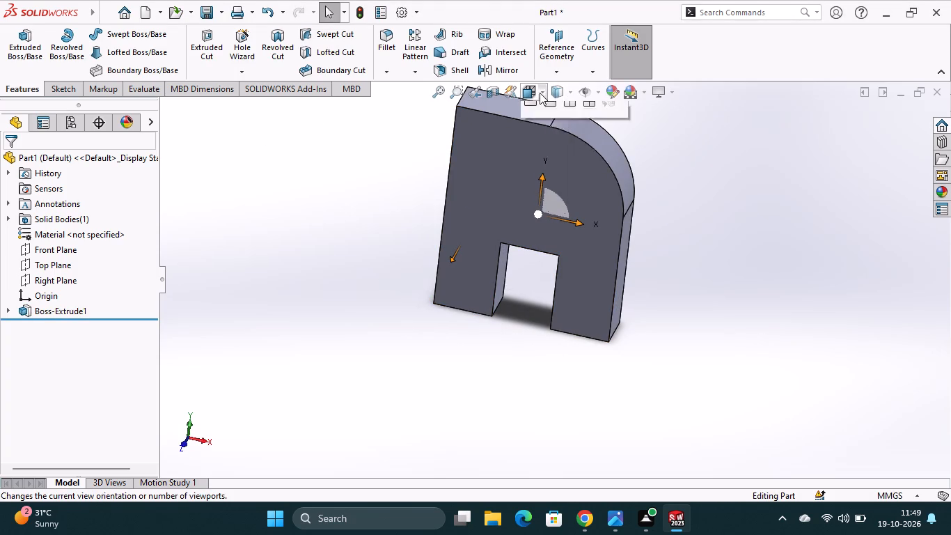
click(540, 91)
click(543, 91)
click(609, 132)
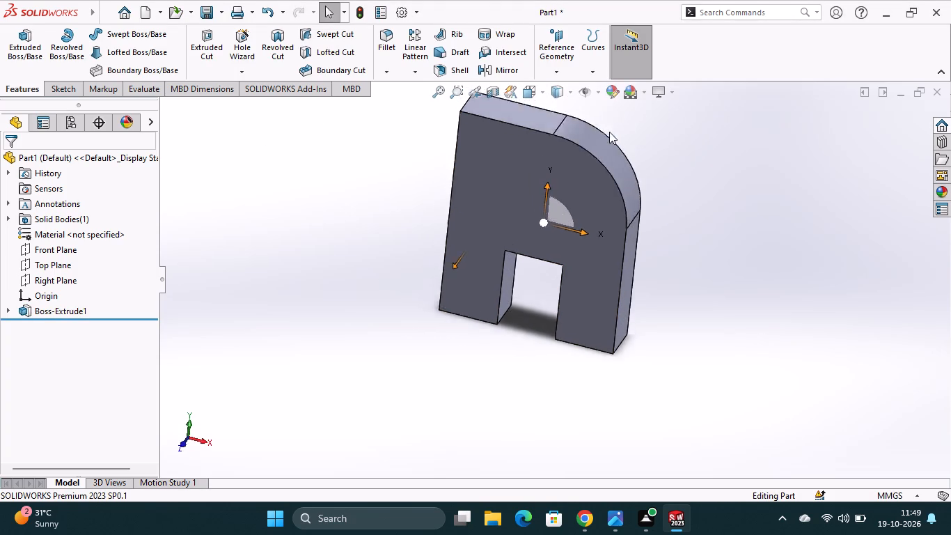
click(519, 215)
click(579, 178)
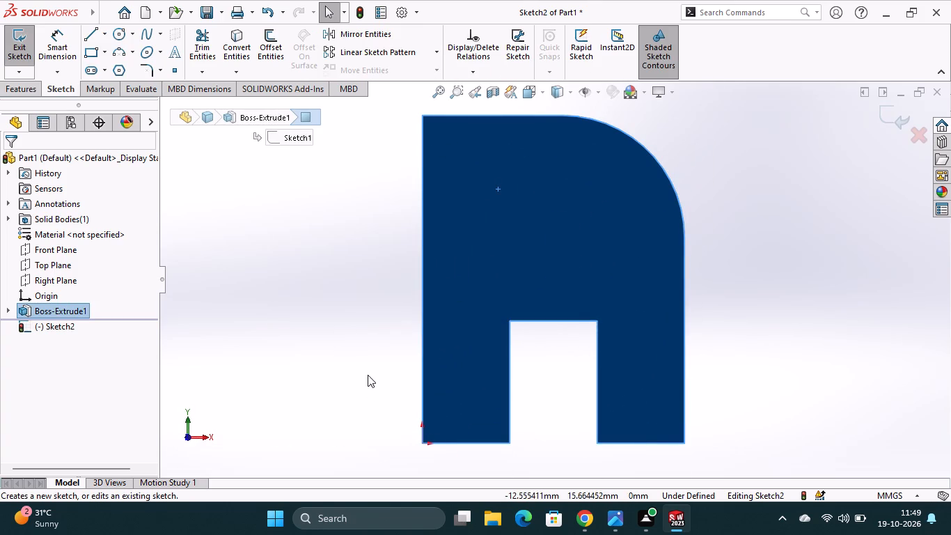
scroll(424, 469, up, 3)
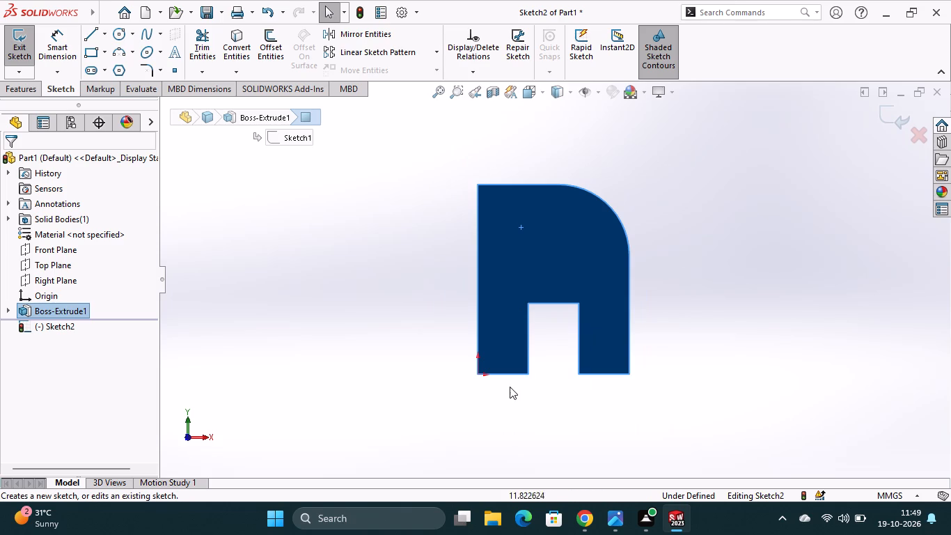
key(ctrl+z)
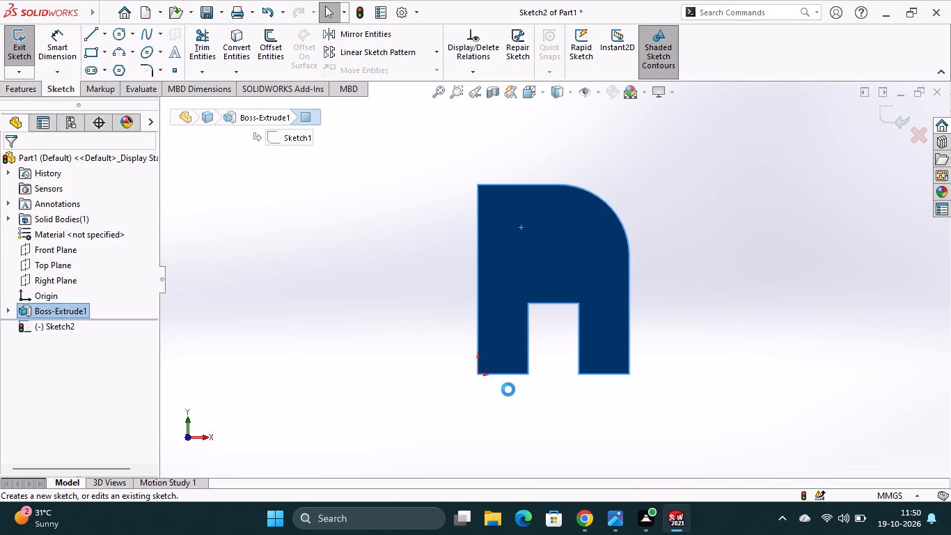
On the plate's straight narrow side face, sketch a 49 mm top line, 18 mm vertical, 34 mm radius concave arc and 24 mm bottom line, all about.
middle_drag(516, 402, 517, 403)
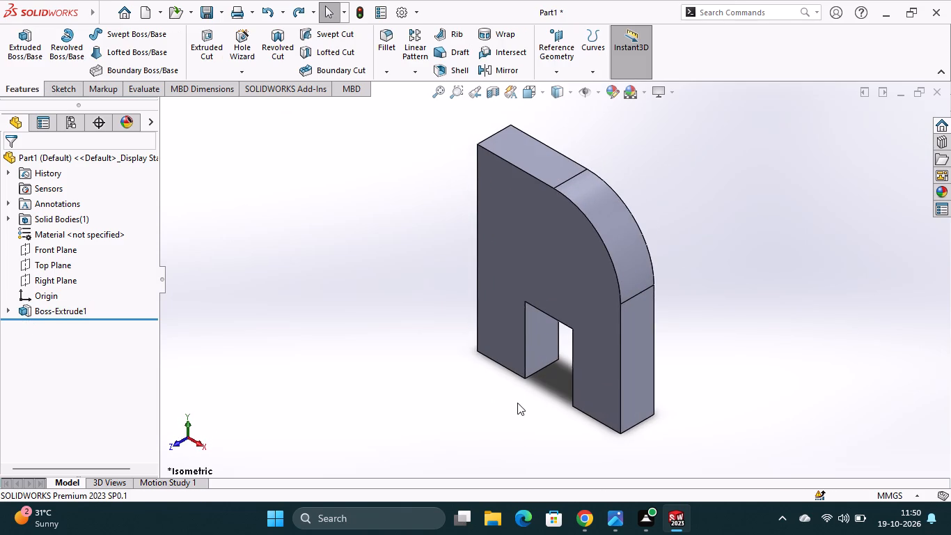
middle_drag(517, 403, 563, 433)
scroll(518, 403, down, 1)
click(419, 267)
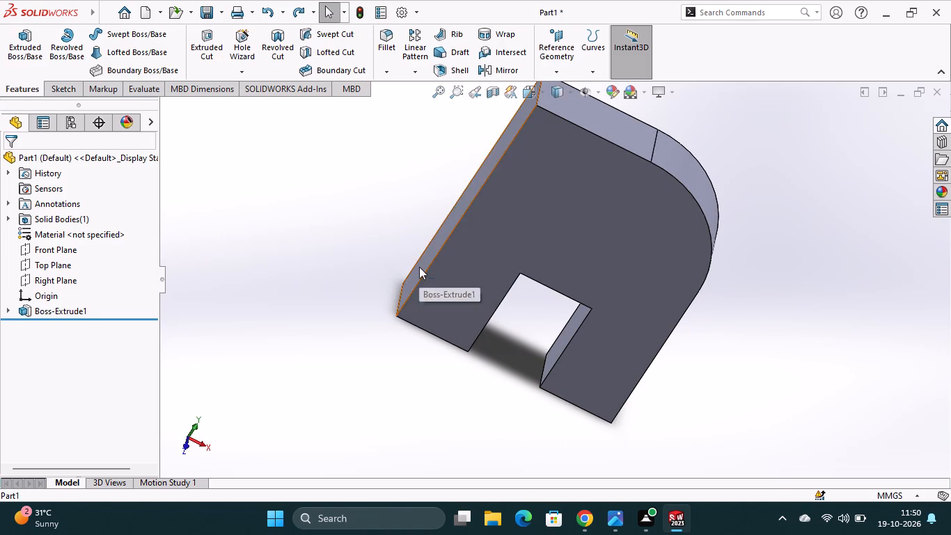
click(478, 233)
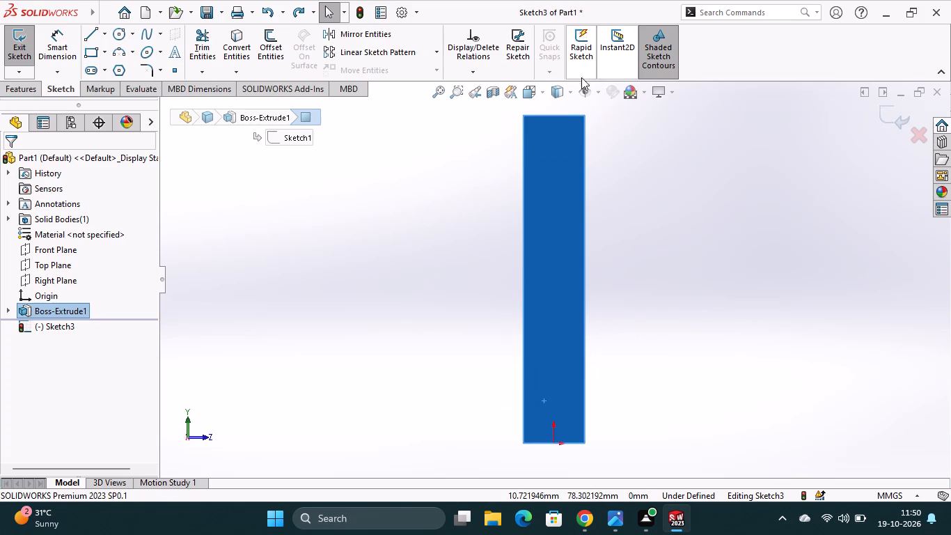
click(88, 39)
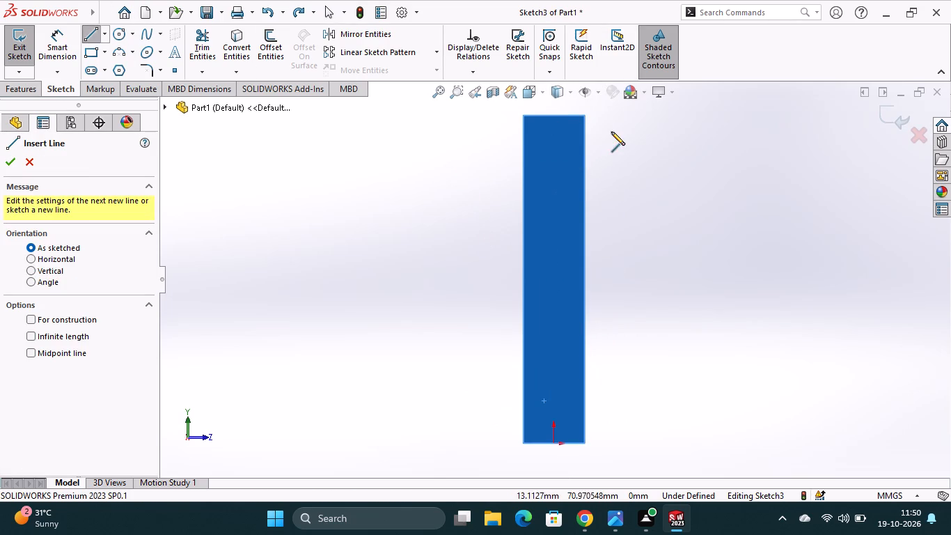
click(585, 115)
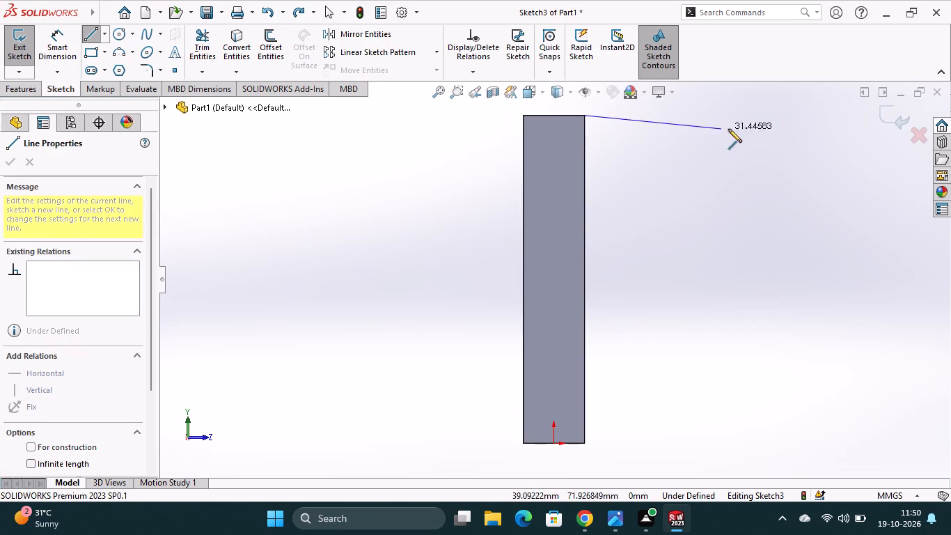
click(796, 118)
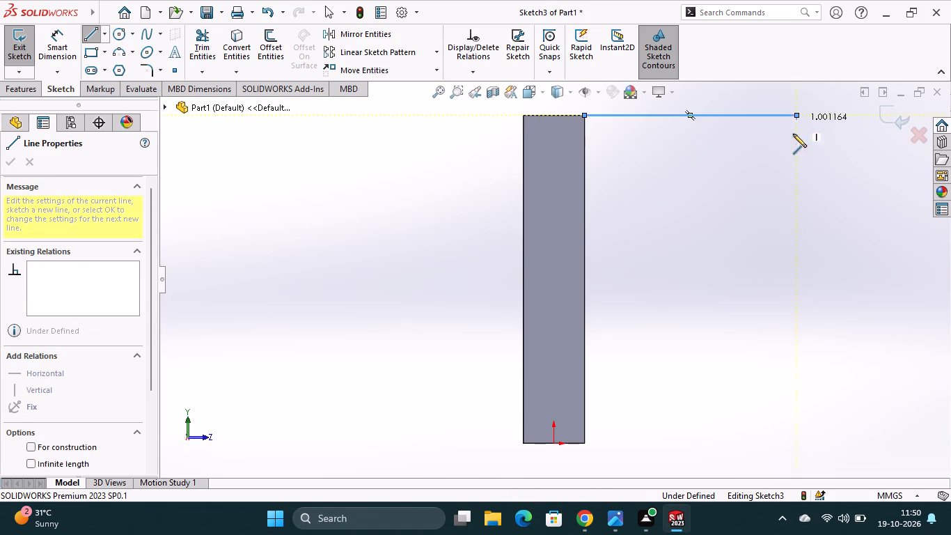
click(797, 195)
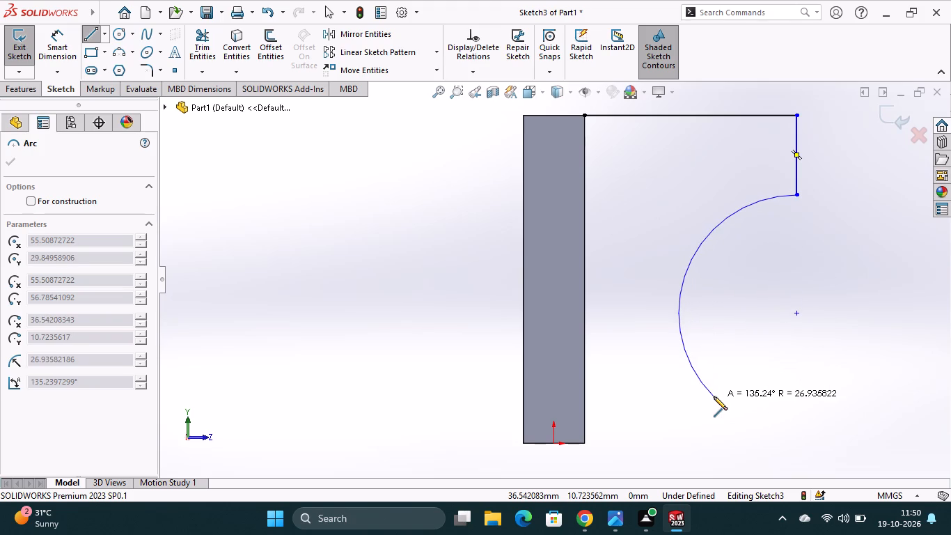
click(693, 444)
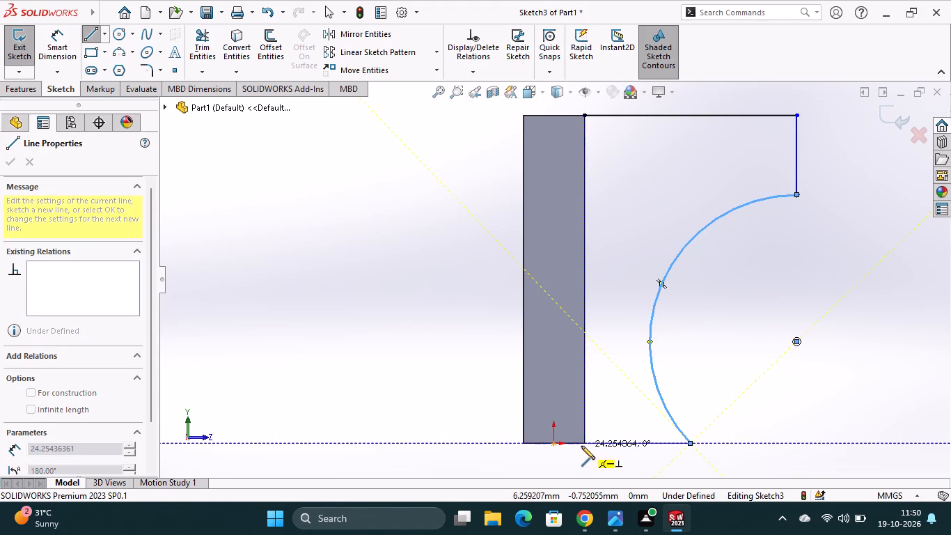
click(587, 444)
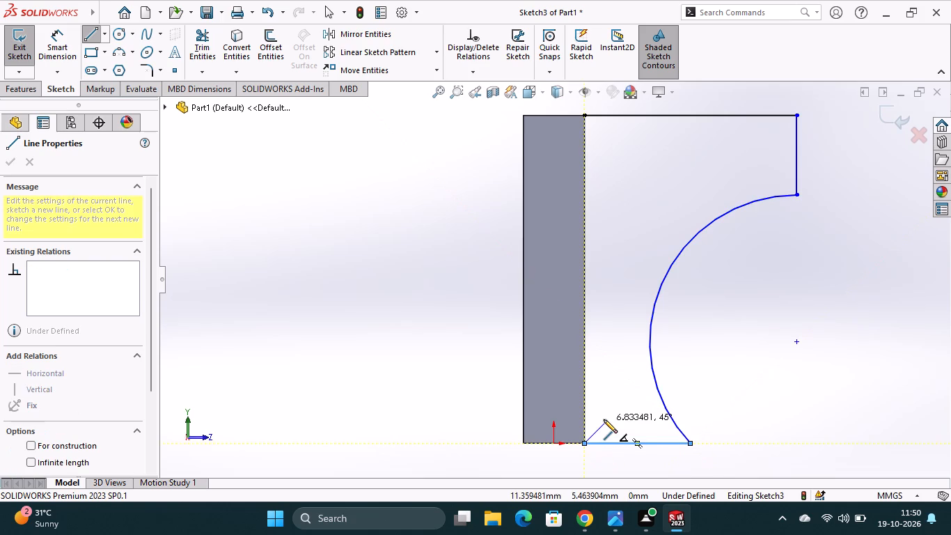
key(Escape)
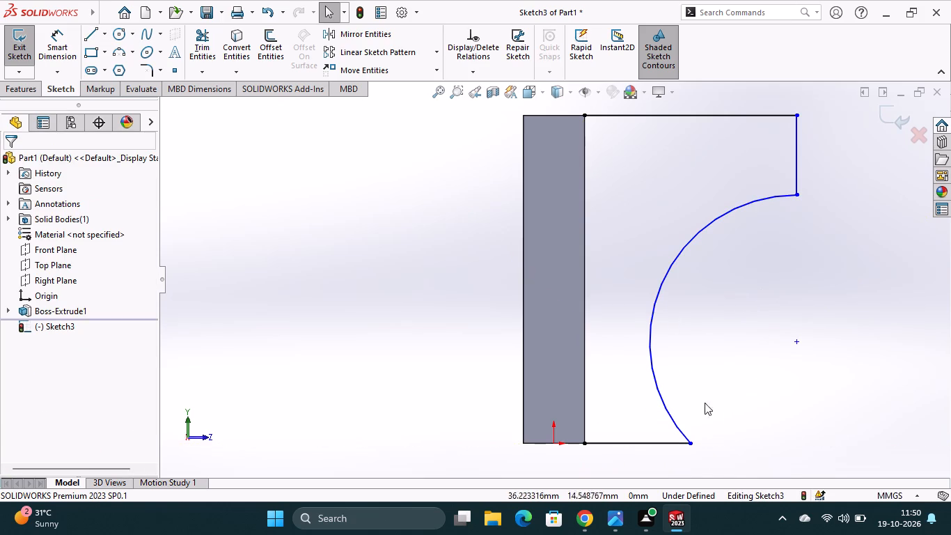
Add a tangent relation between the concave arc and the bottom line of the side sketch.
ctrl+click(679, 429)
ctrl+click(670, 443)
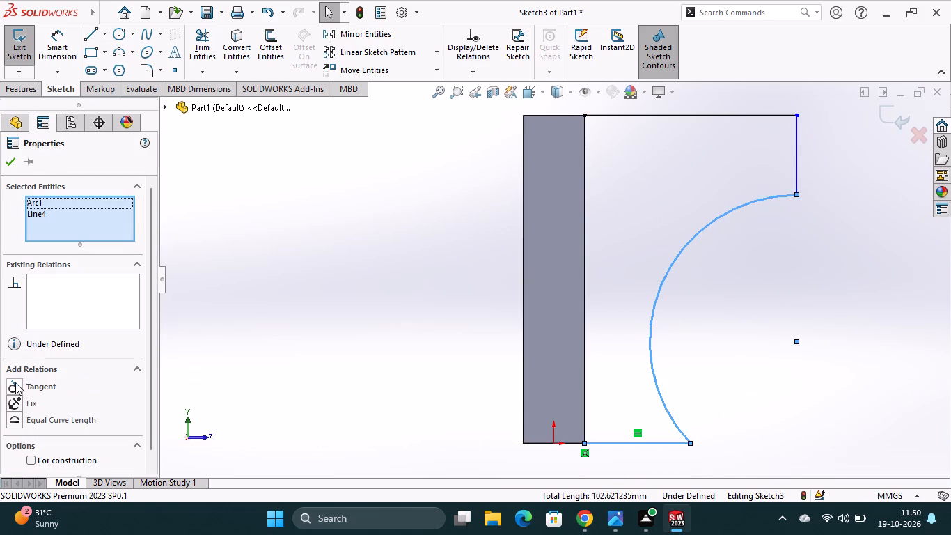
click(15, 382)
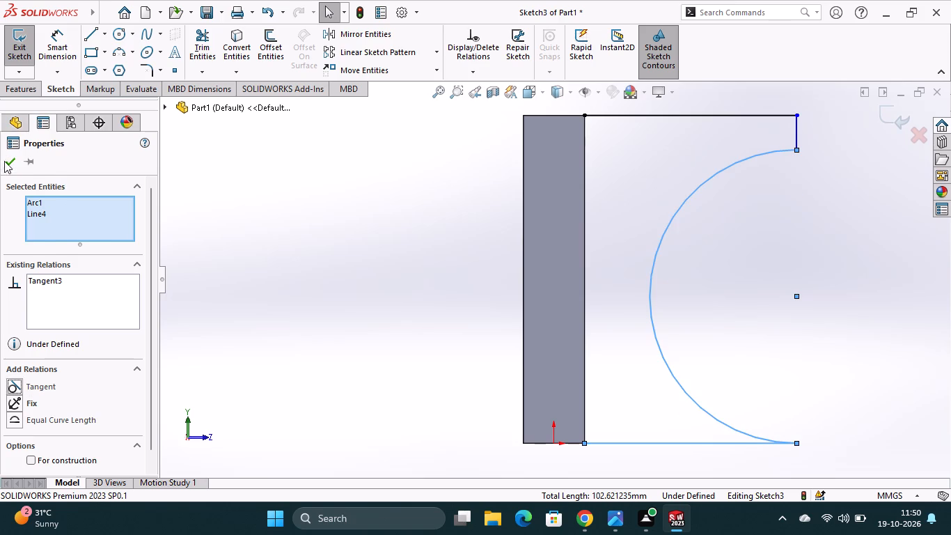
click(8, 162)
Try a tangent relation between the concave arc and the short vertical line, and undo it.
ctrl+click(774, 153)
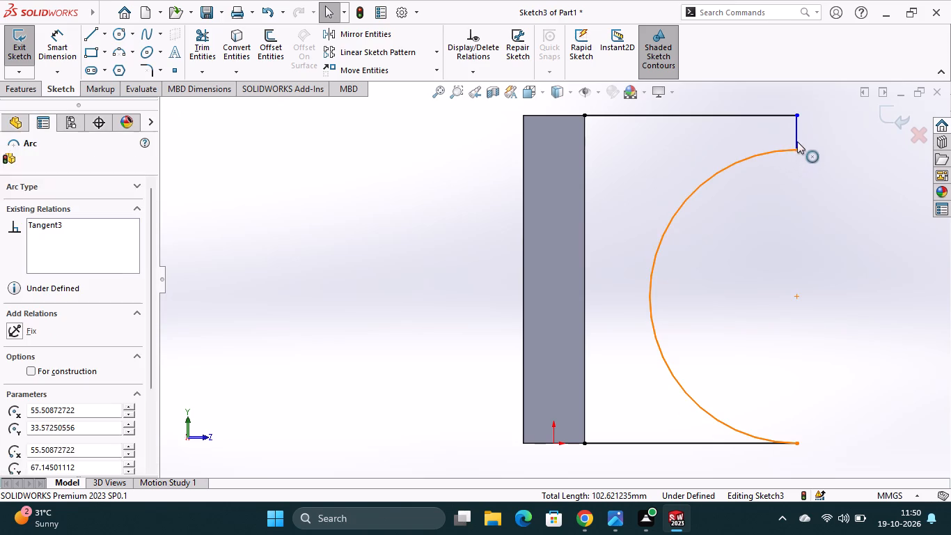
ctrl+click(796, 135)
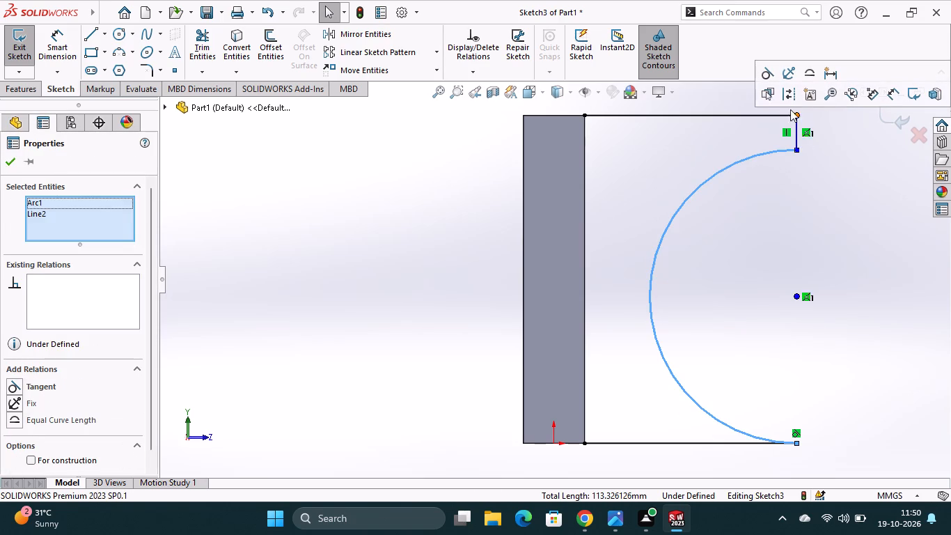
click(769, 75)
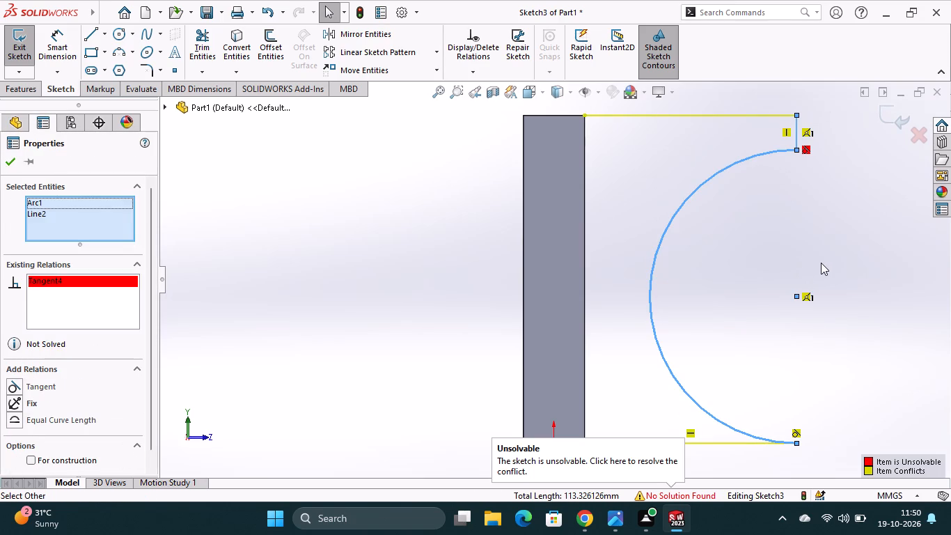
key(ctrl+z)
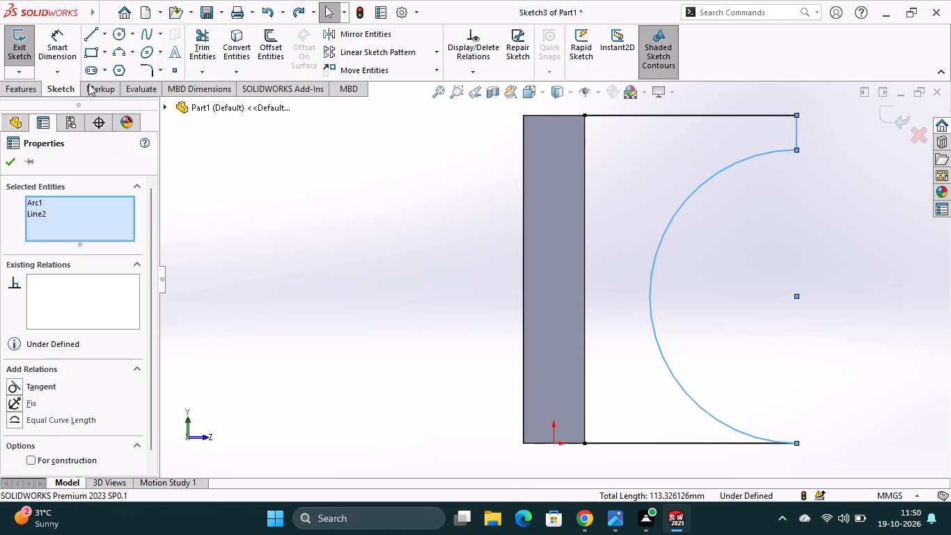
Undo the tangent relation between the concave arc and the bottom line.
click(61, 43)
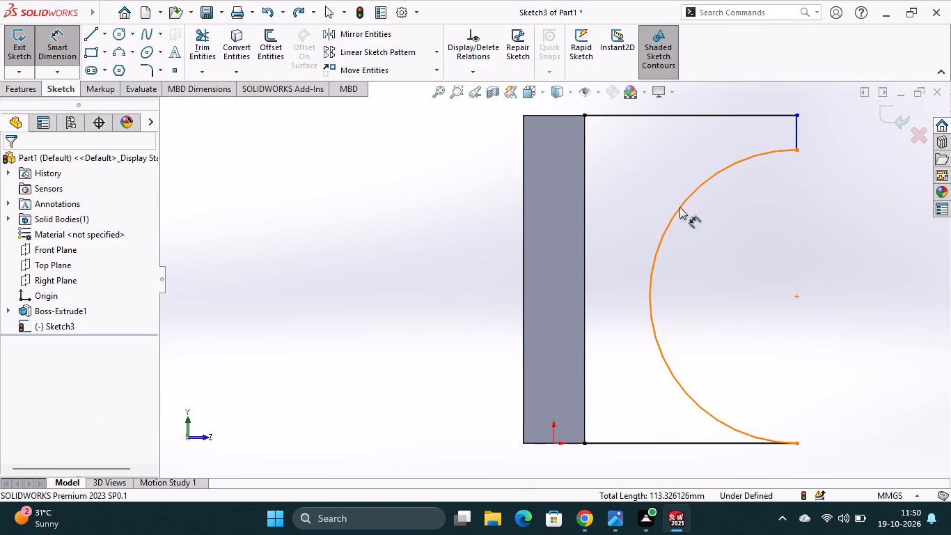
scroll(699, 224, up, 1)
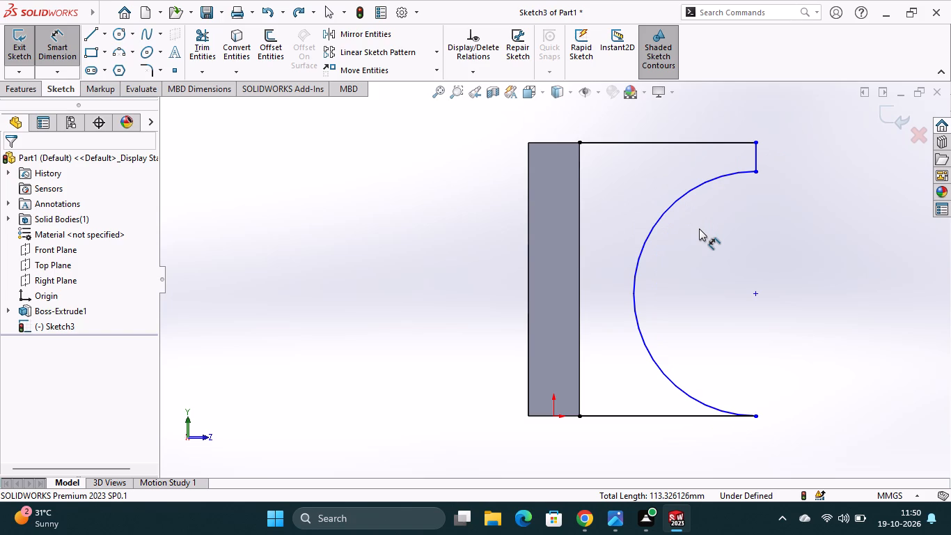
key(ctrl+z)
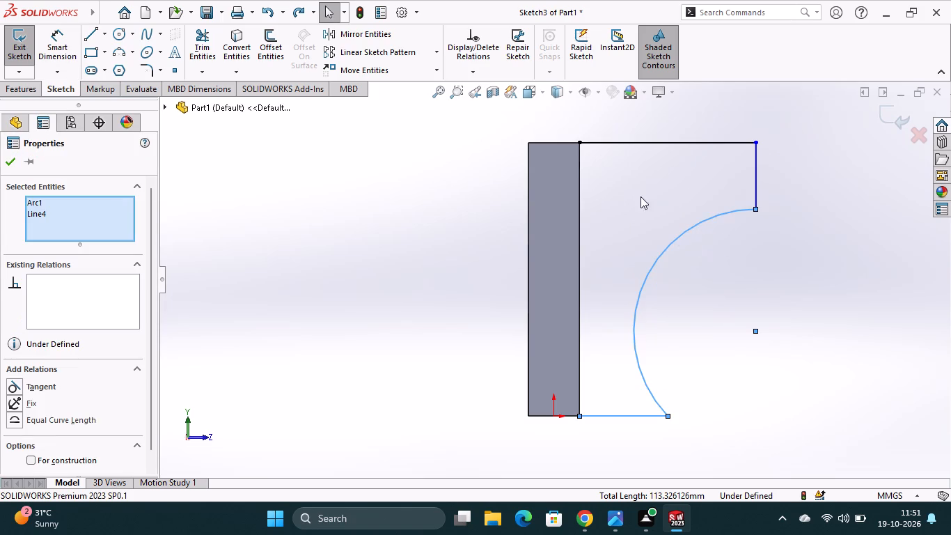
Dimension the side sketch's bottom line to 20 mm and its top line to 75 mm.
click(65, 42)
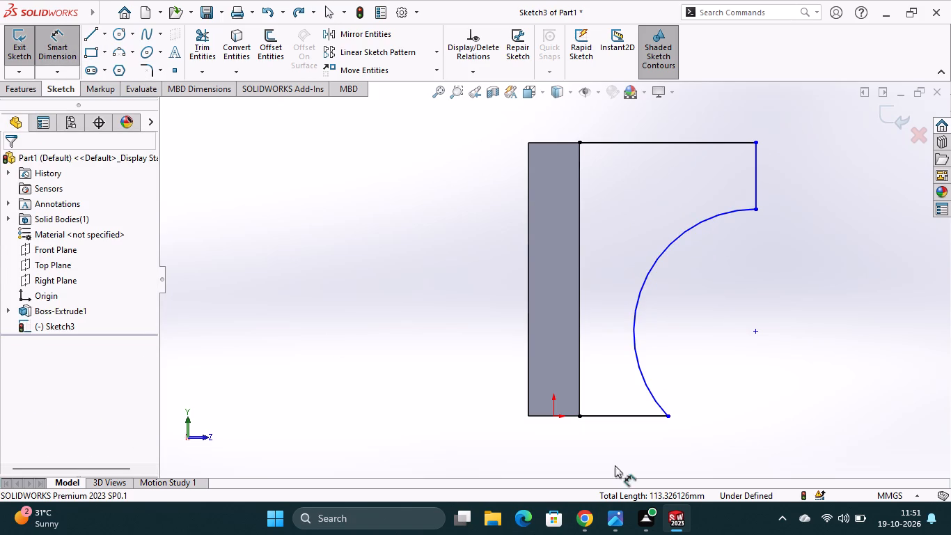
click(616, 418)
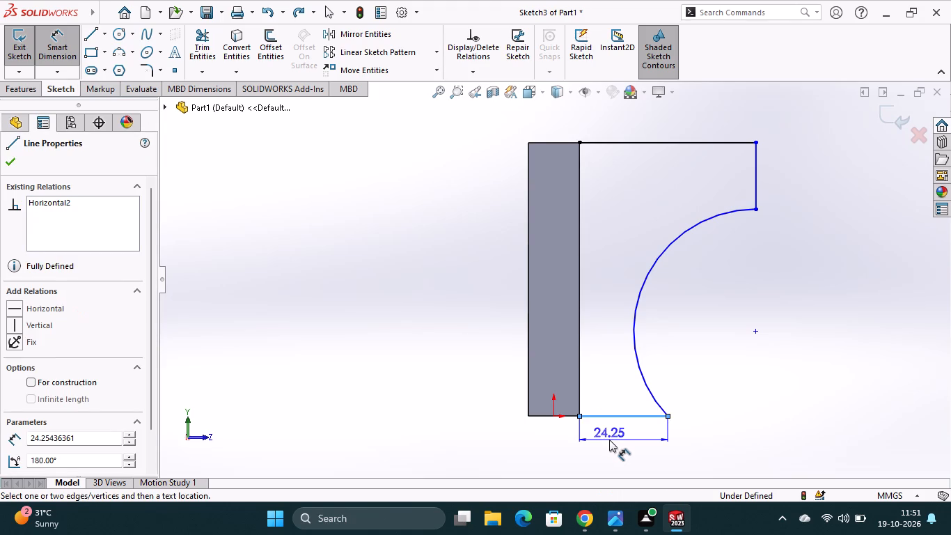
click(609, 440)
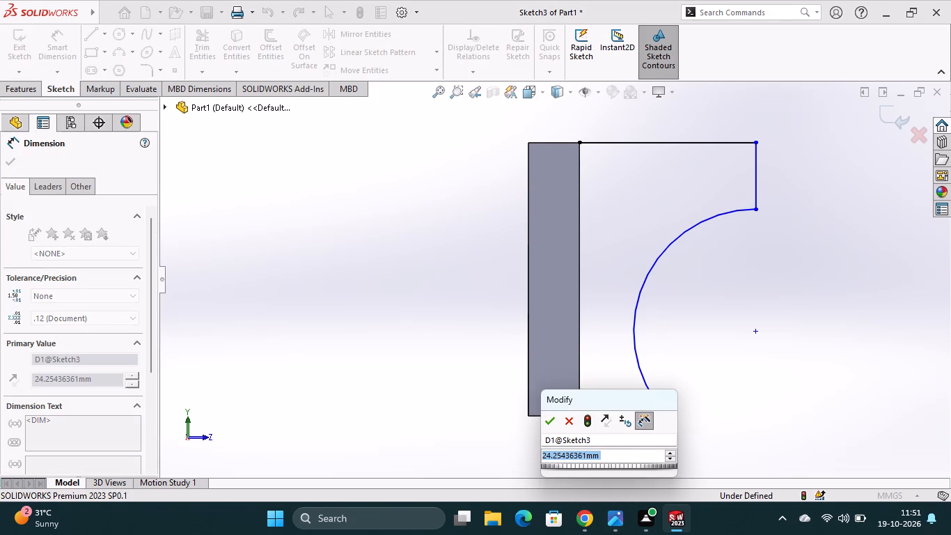
text(20)
key(Return)
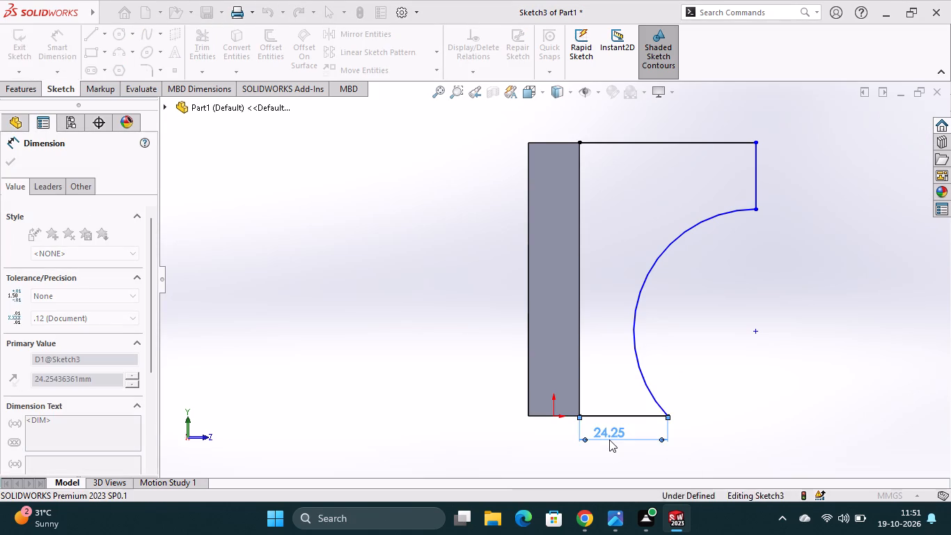
click(660, 144)
click(670, 125)
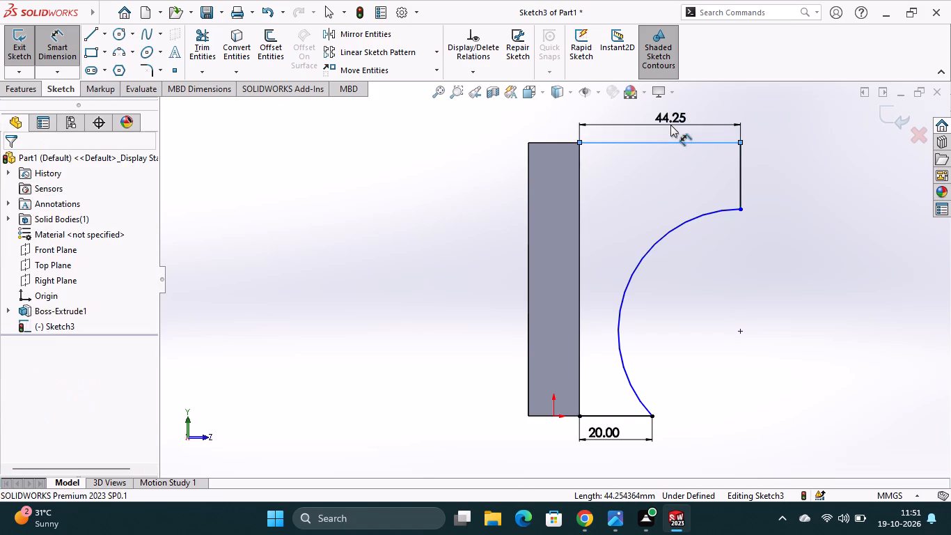
text(75)
key(Return)
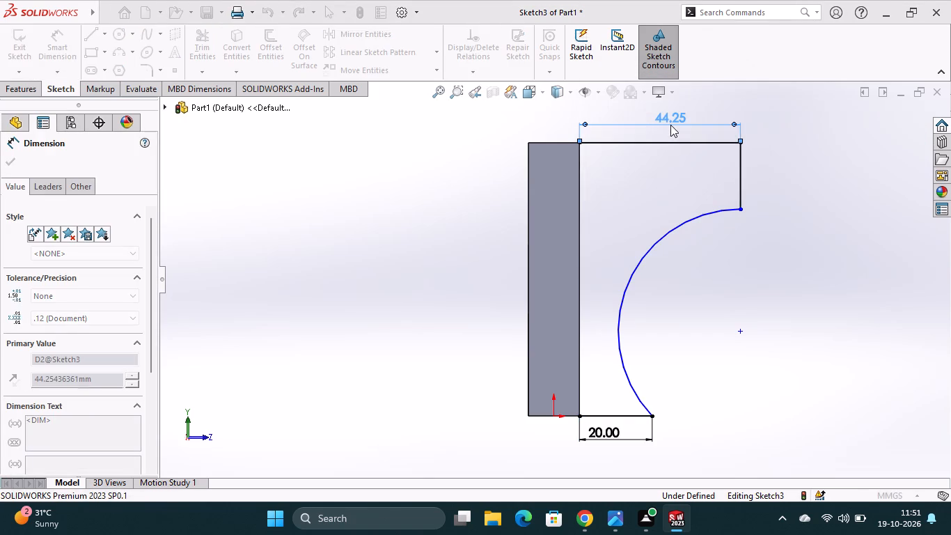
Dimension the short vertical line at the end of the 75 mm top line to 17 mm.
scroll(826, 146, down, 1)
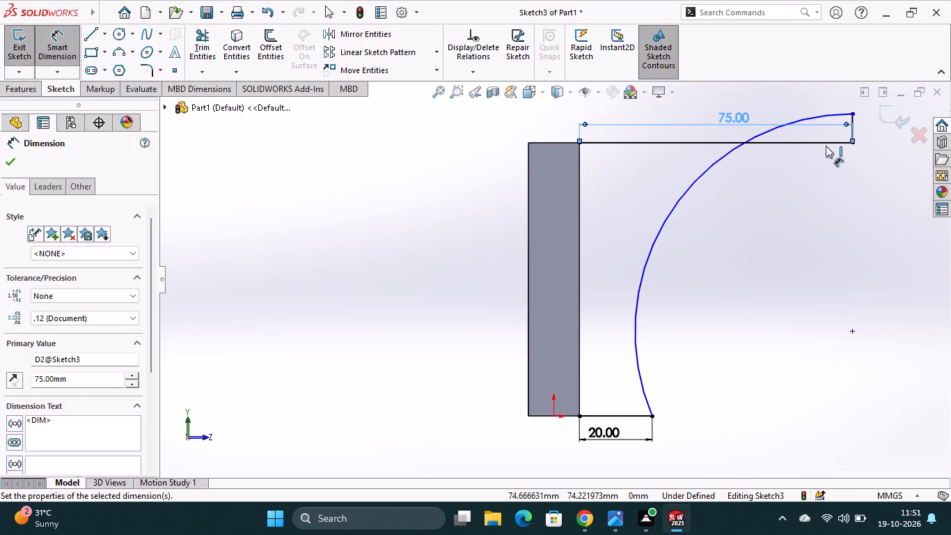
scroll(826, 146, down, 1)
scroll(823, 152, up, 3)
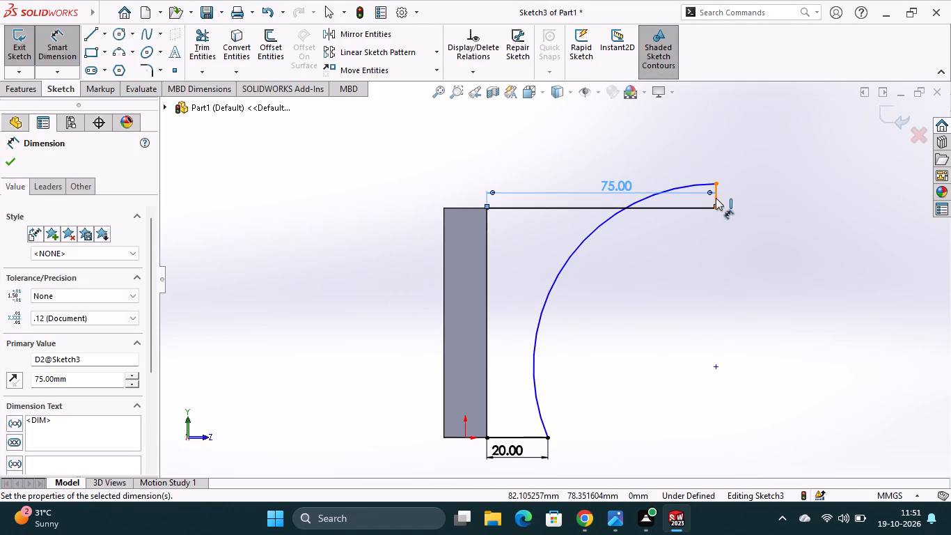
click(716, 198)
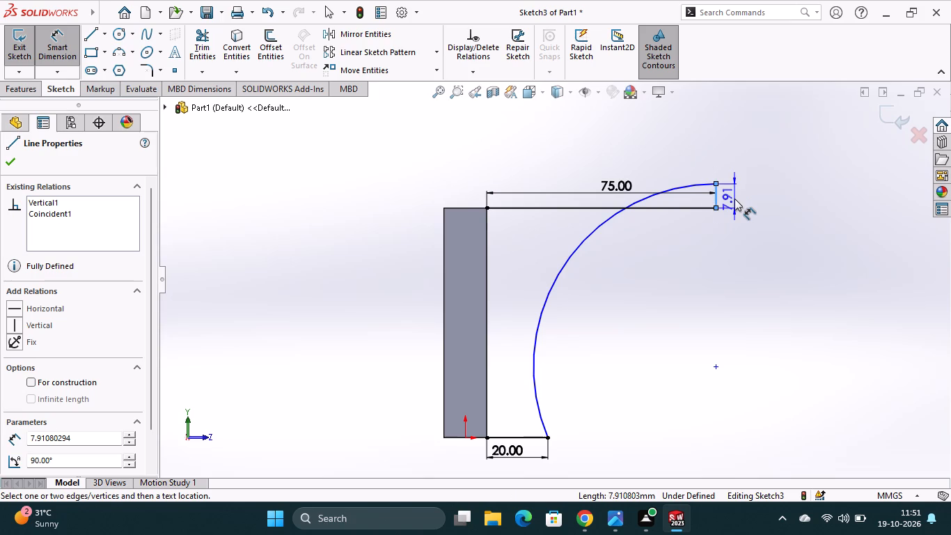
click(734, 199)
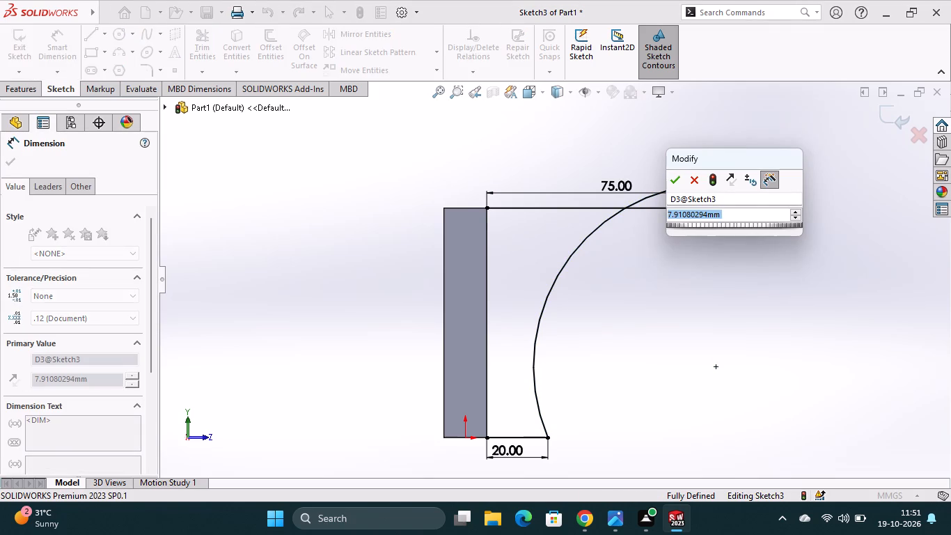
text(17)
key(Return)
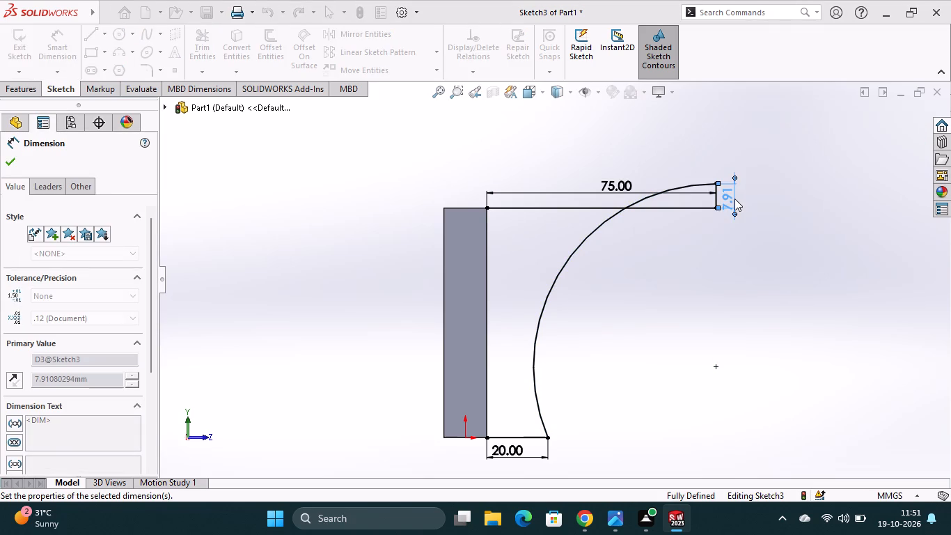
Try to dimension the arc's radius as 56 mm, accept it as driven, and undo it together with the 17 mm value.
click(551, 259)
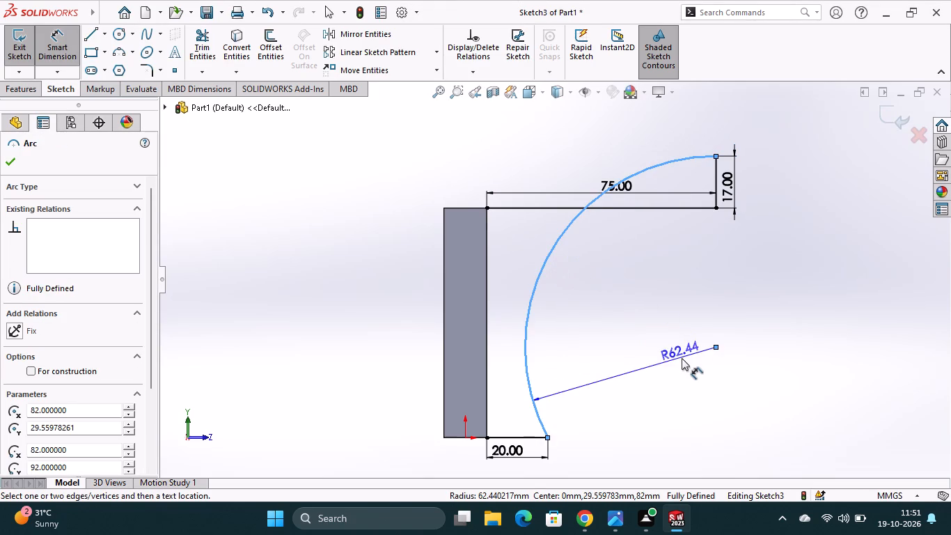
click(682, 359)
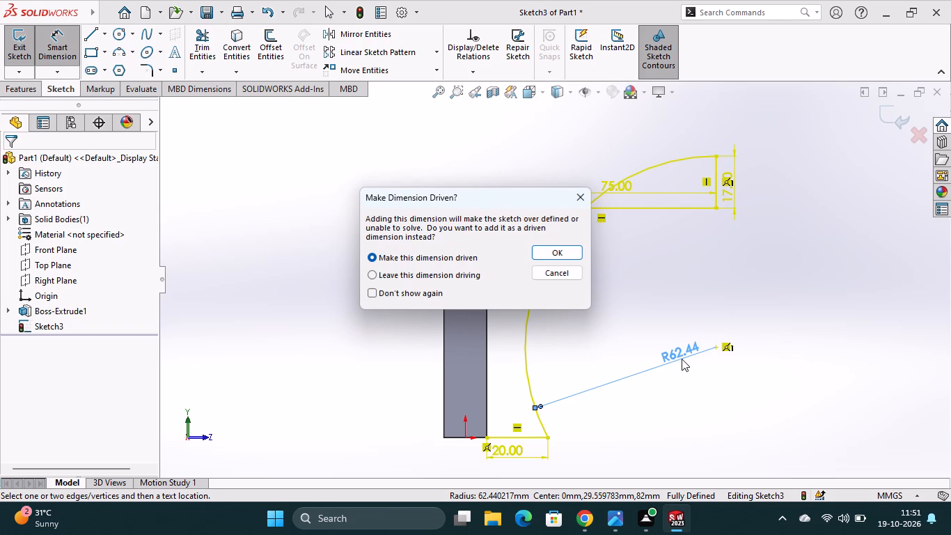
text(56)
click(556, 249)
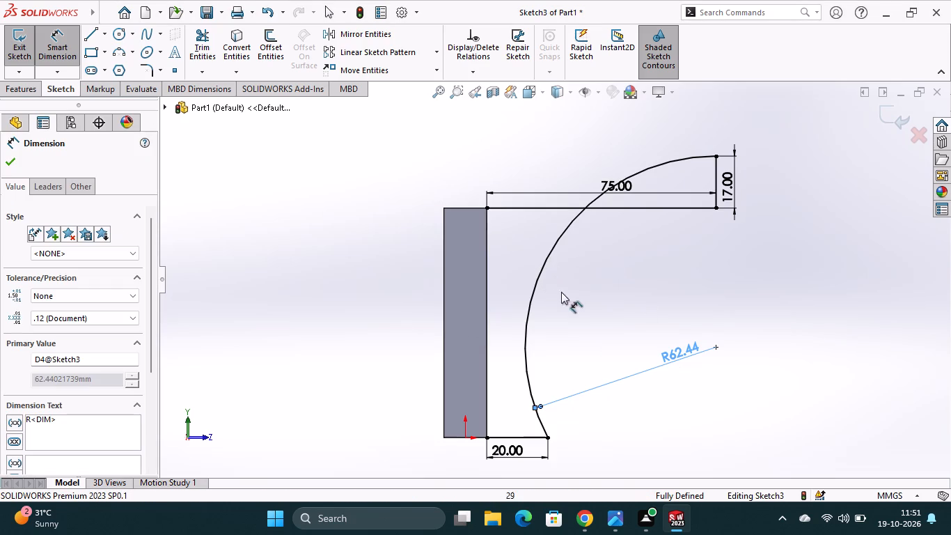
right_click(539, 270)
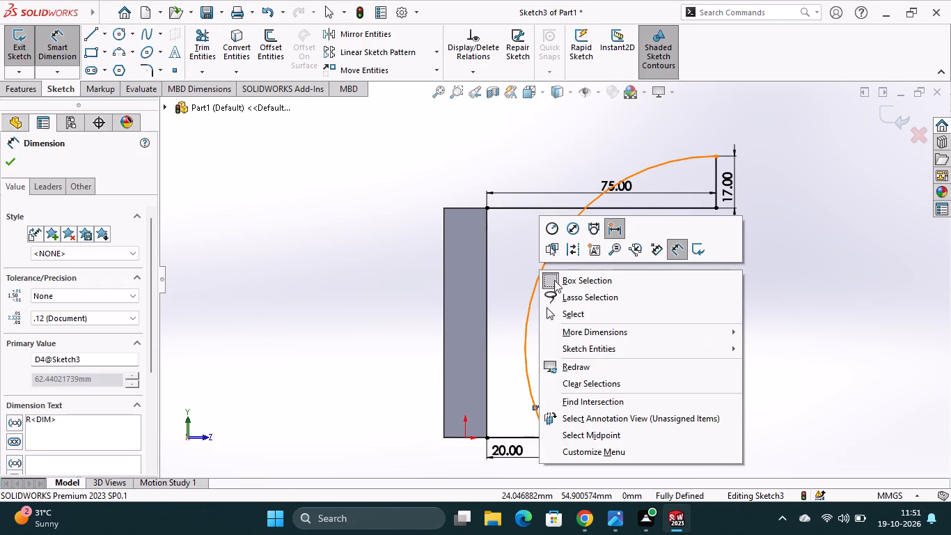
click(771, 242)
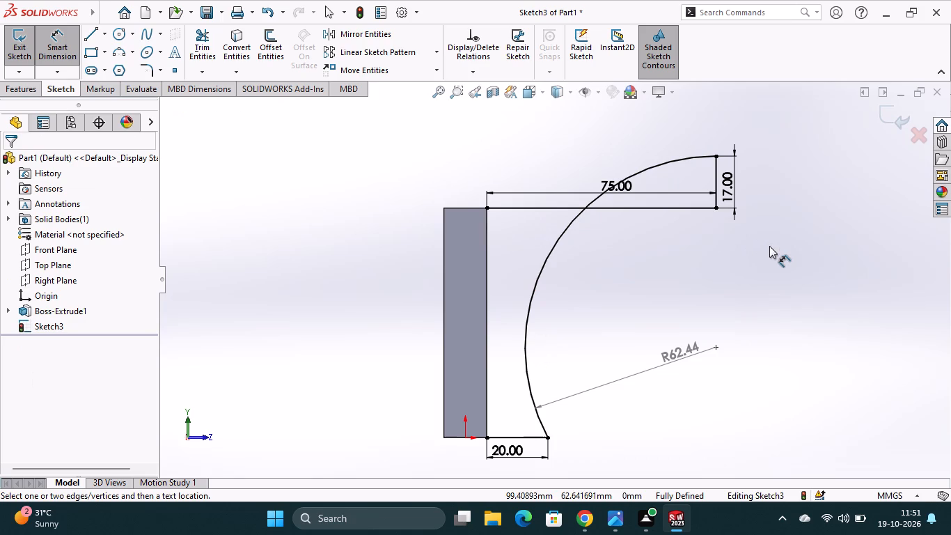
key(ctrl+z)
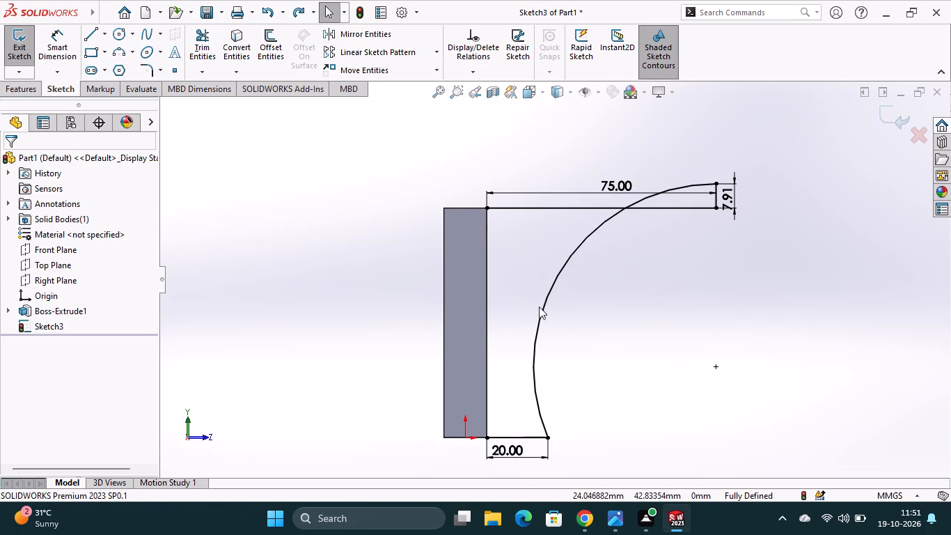
Delete the arc and the short vertical line from the side sketch, keeping the top and bottom lines.
right_click(550, 298)
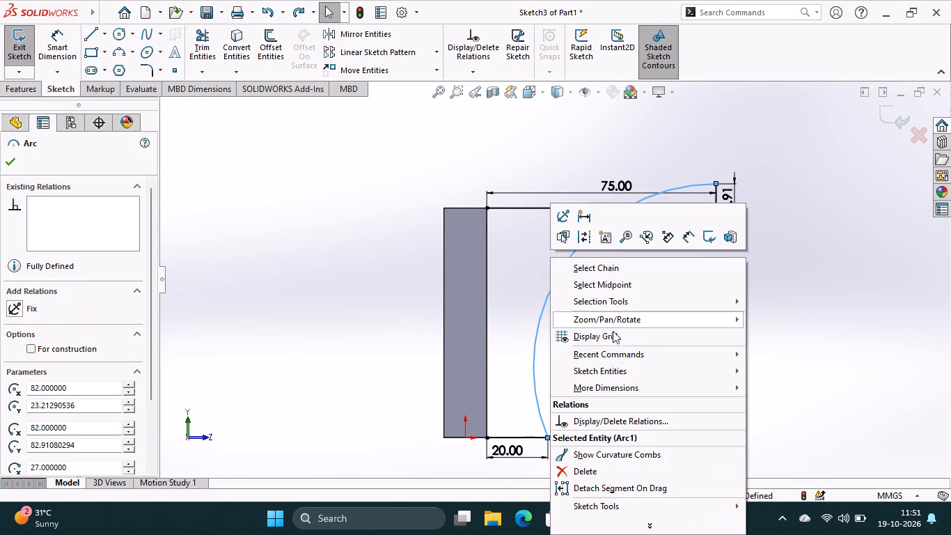
click(590, 471)
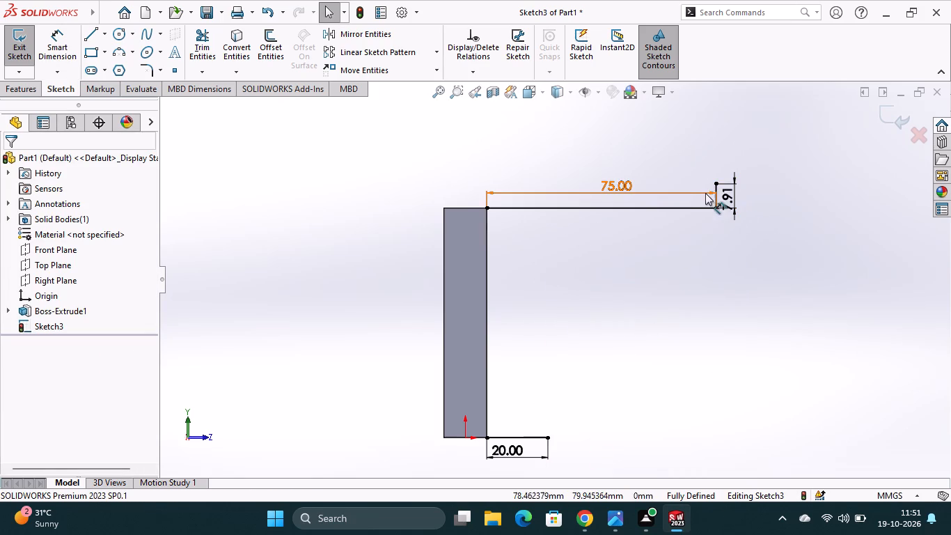
right_click(714, 196)
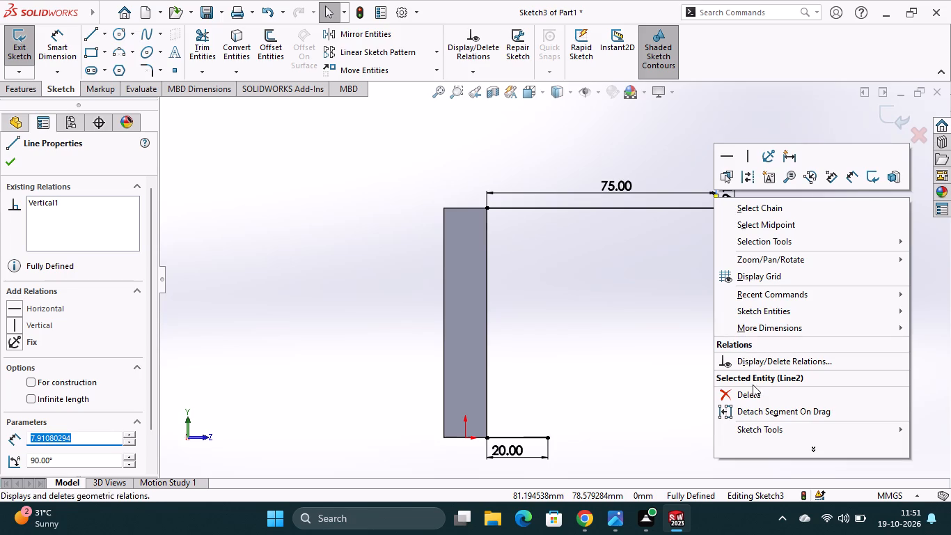
click(752, 391)
click(408, 257)
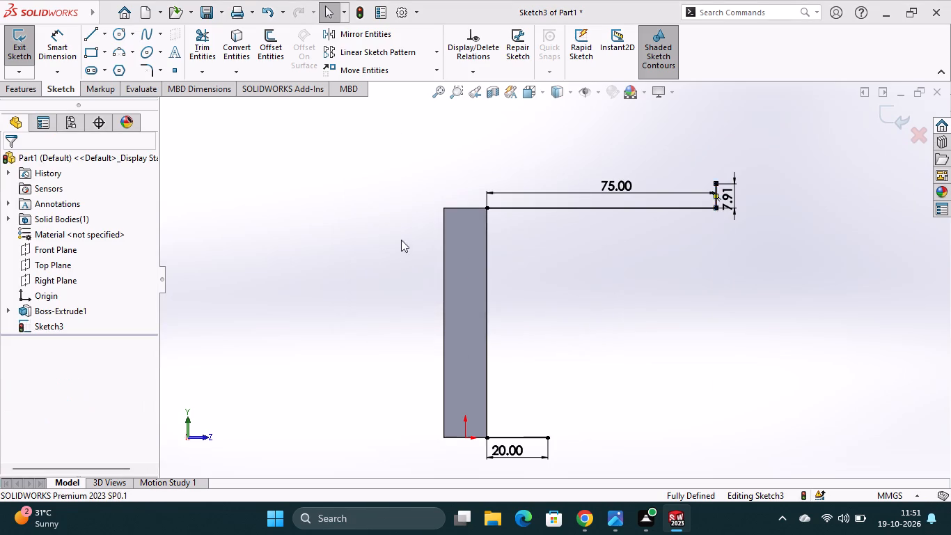
Draw a vertical line about 18 mm long downward from the free end of the 75 mm top line.
click(91, 36)
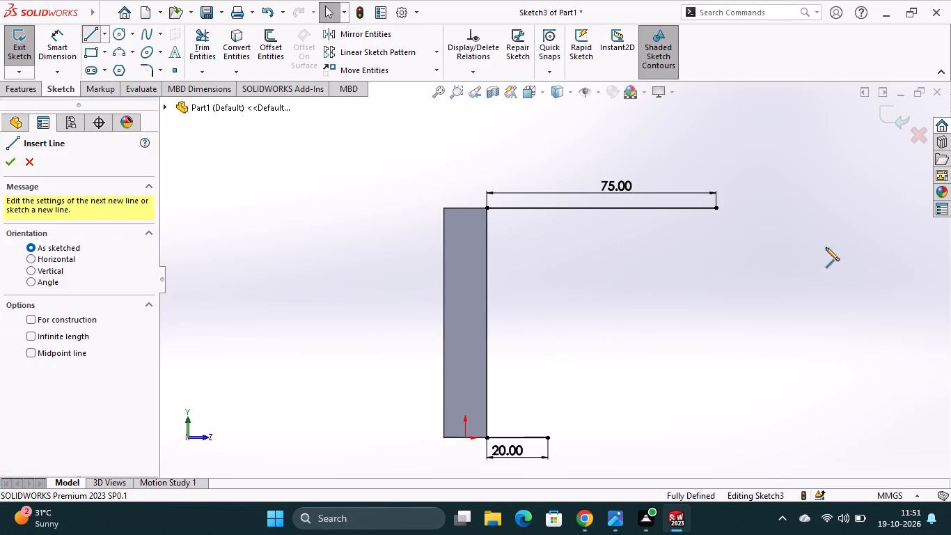
click(717, 209)
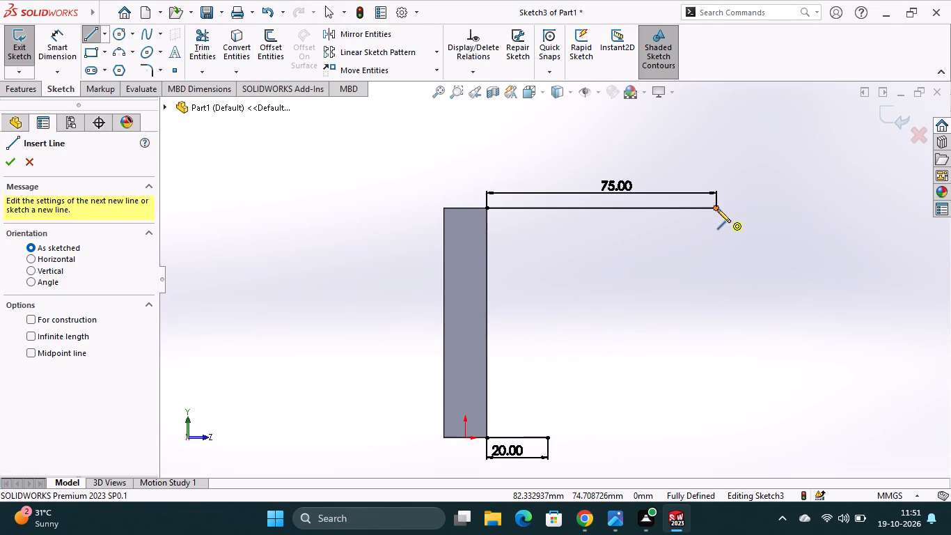
click(717, 264)
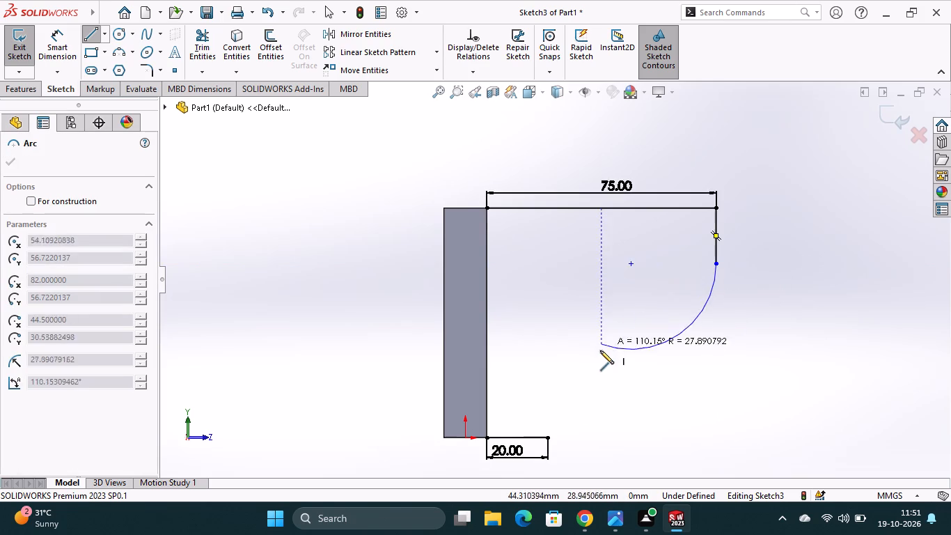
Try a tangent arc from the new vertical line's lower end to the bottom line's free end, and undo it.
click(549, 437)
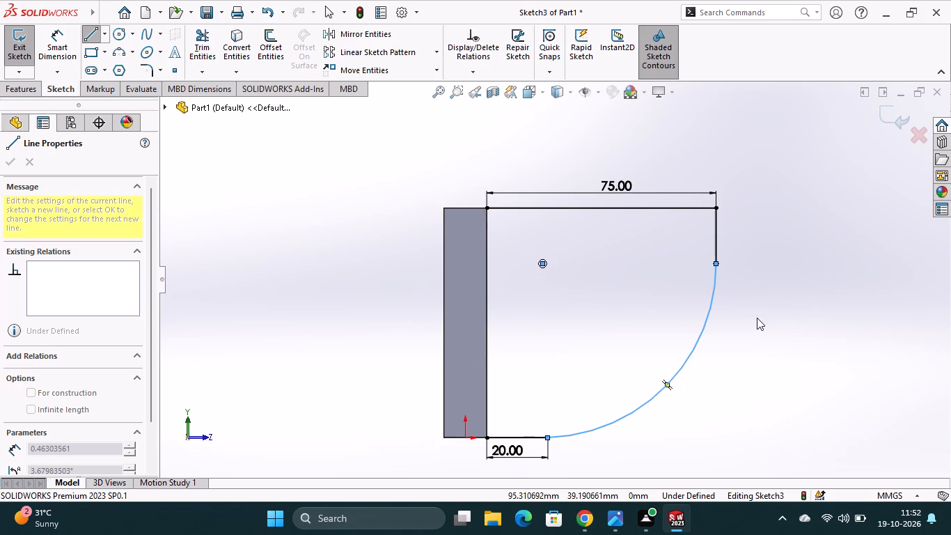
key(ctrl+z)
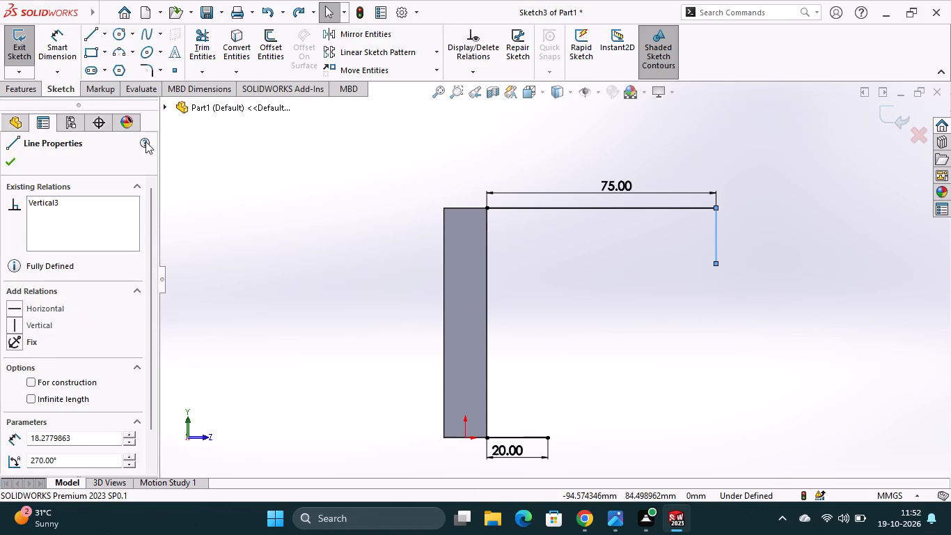
Draw a tangent arc of about 55 mm radius from the short vertical line's lower end to the bottom line's free end.
click(88, 32)
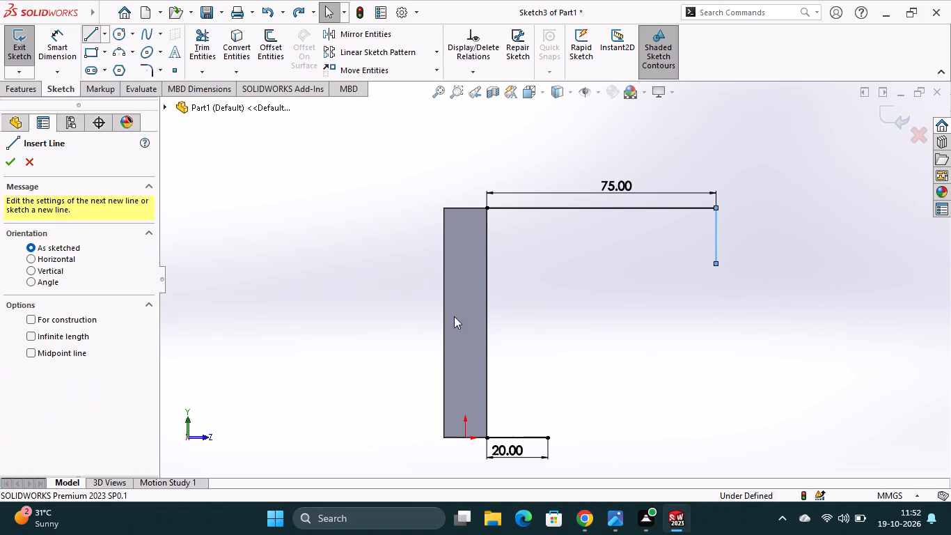
click(716, 263)
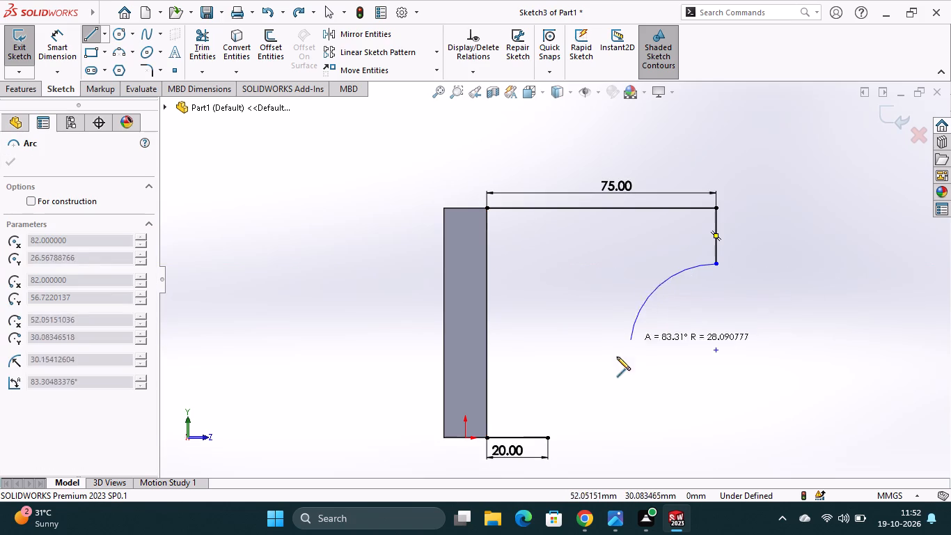
click(544, 438)
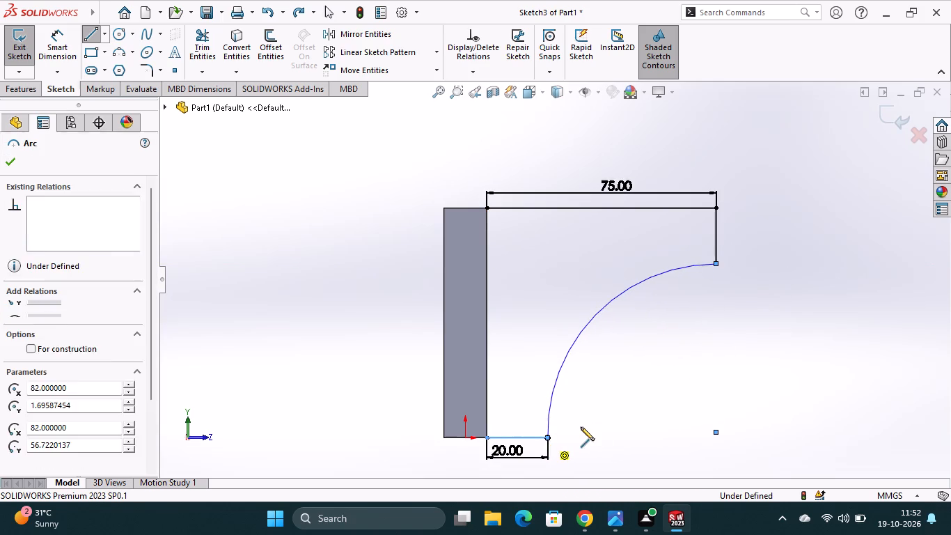
key(Escape)
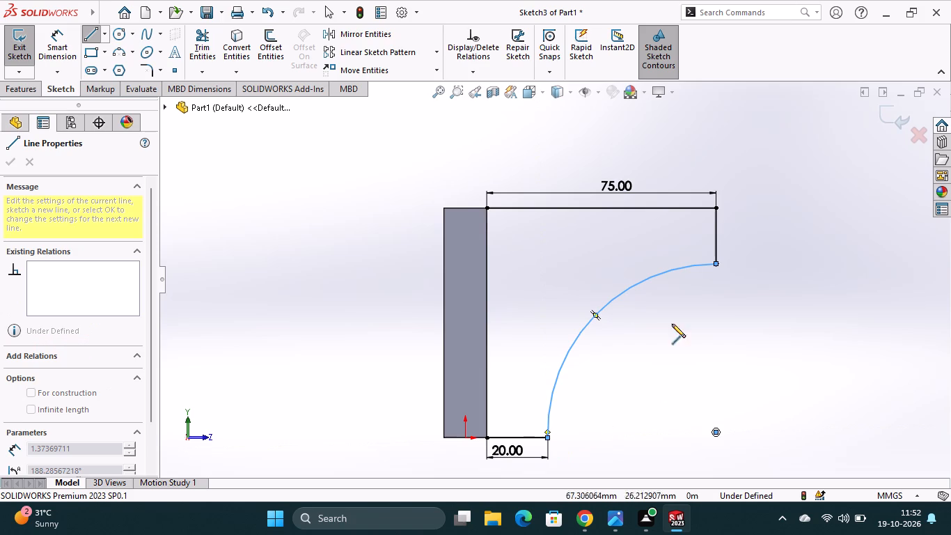
Dimension the short vertical line's length as 17 mm.
click(47, 37)
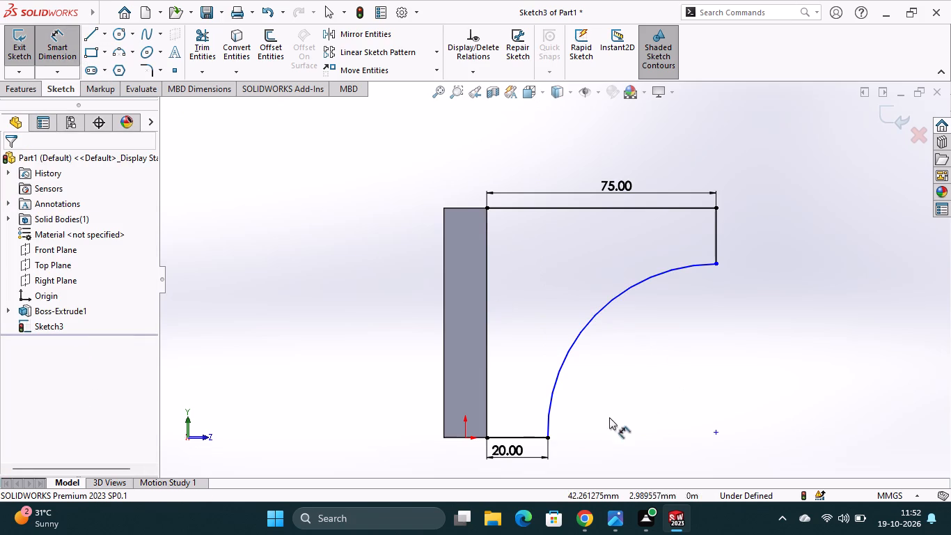
click(718, 241)
click(734, 239)
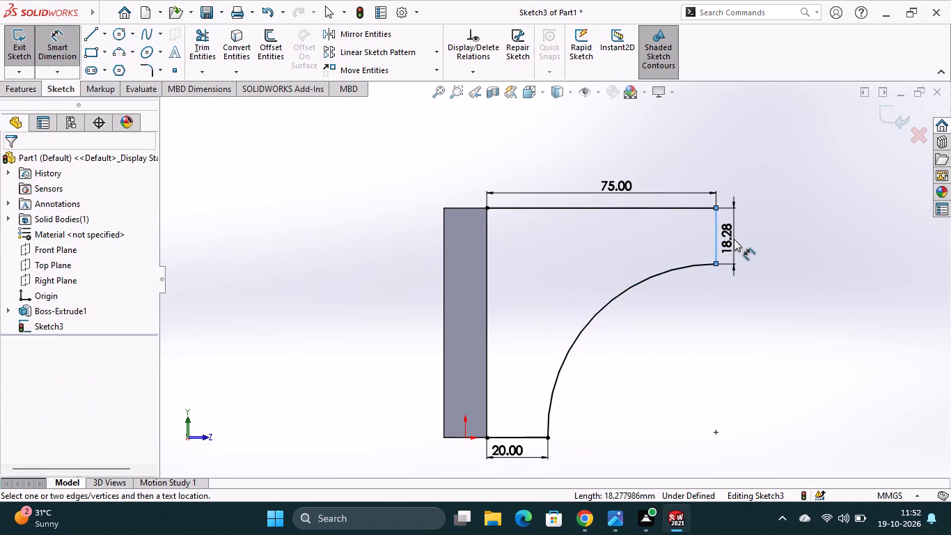
text(17)
key(Return)
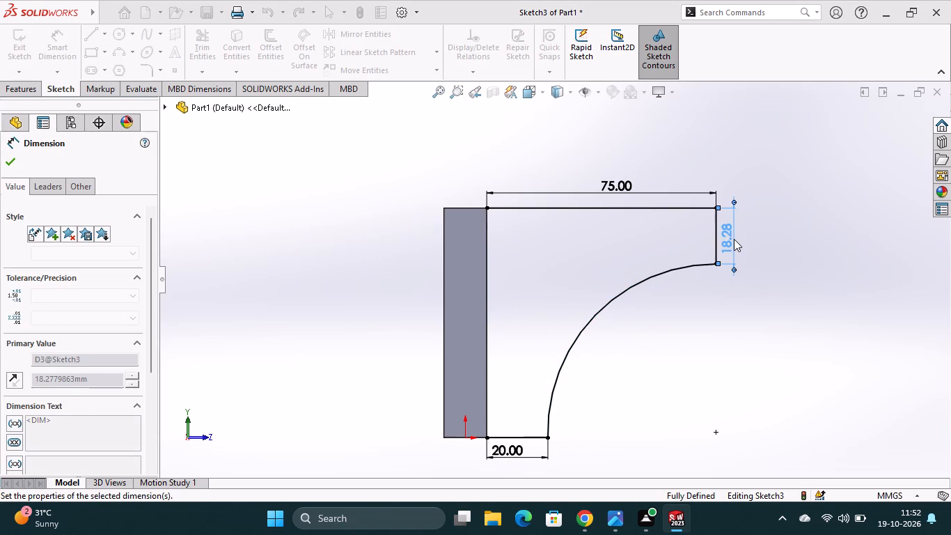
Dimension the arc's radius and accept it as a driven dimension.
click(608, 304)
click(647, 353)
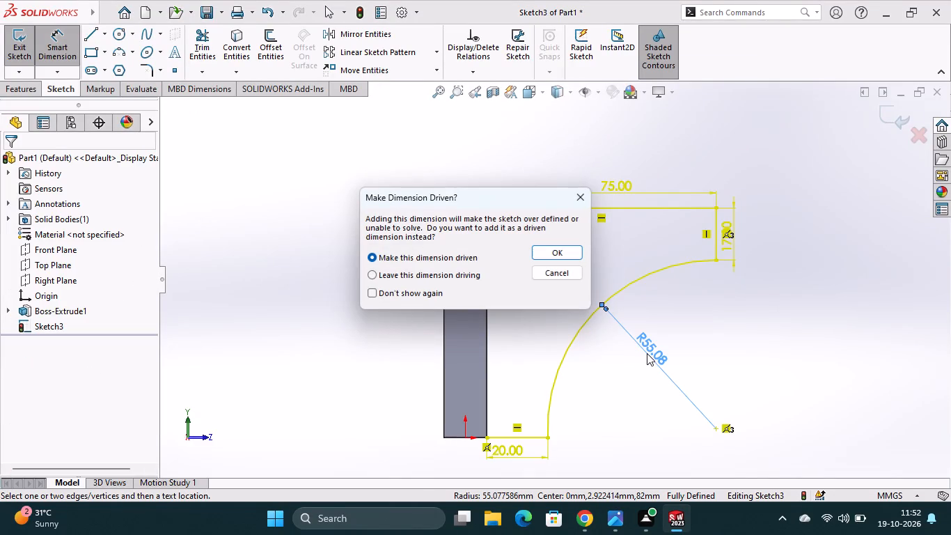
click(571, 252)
Delete the 17 mm dimension from the short vertical line.
right_click(731, 238)
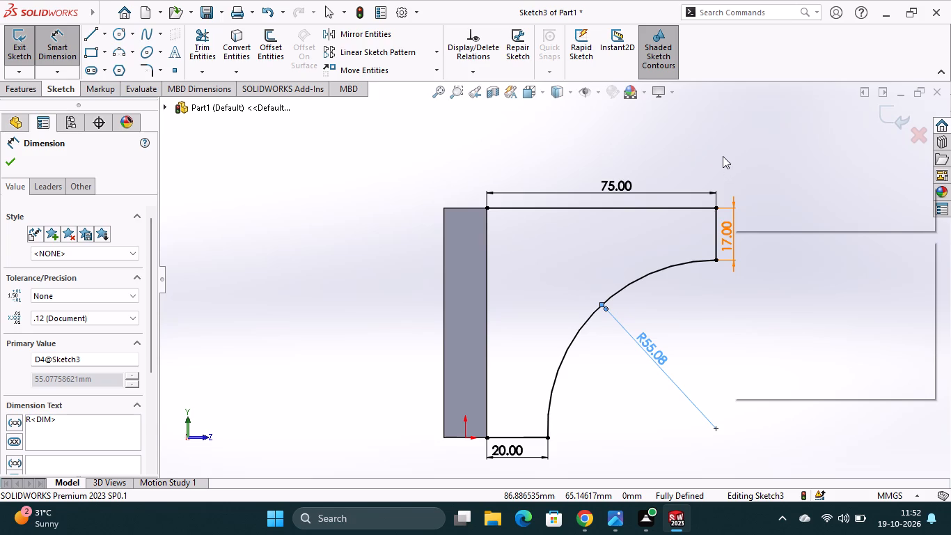
key(ctrl+z)
key(ctrl+z)
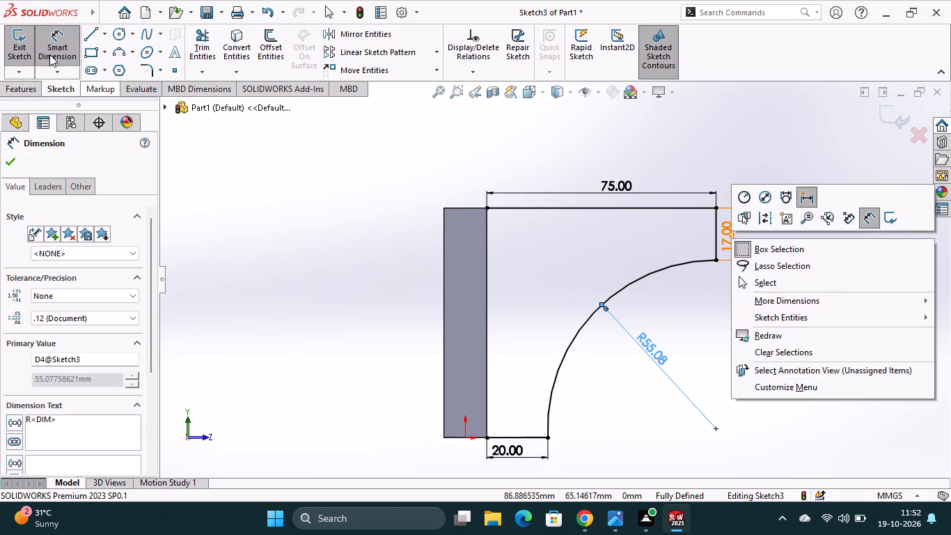
click(50, 54)
right_click(731, 228)
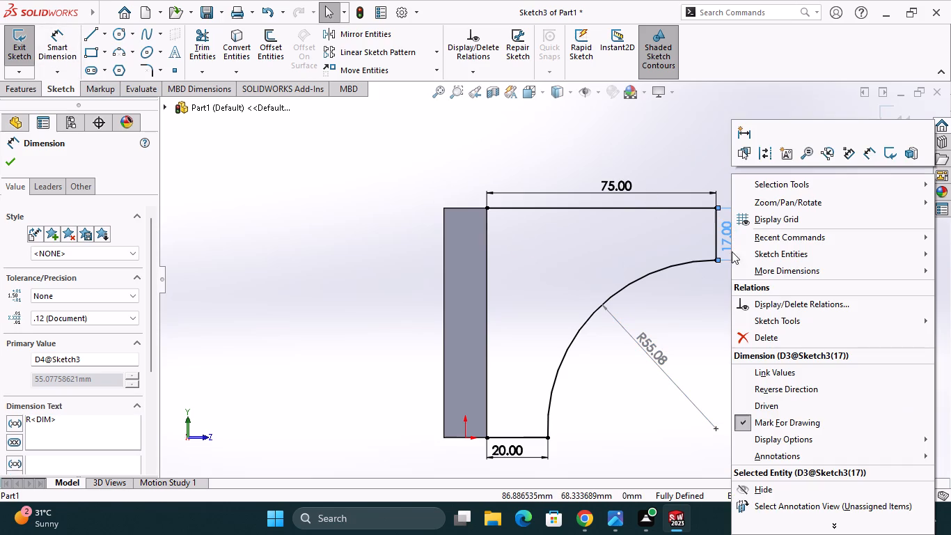
click(764, 336)
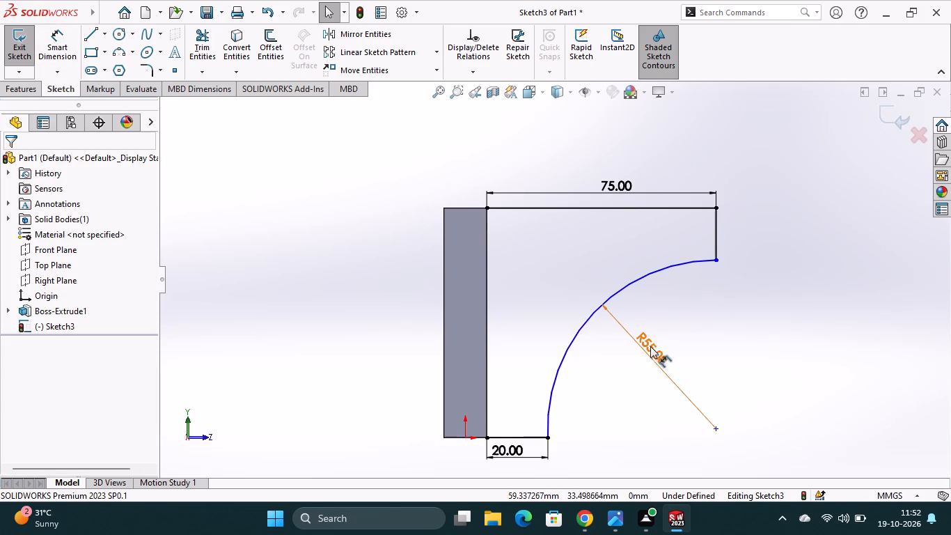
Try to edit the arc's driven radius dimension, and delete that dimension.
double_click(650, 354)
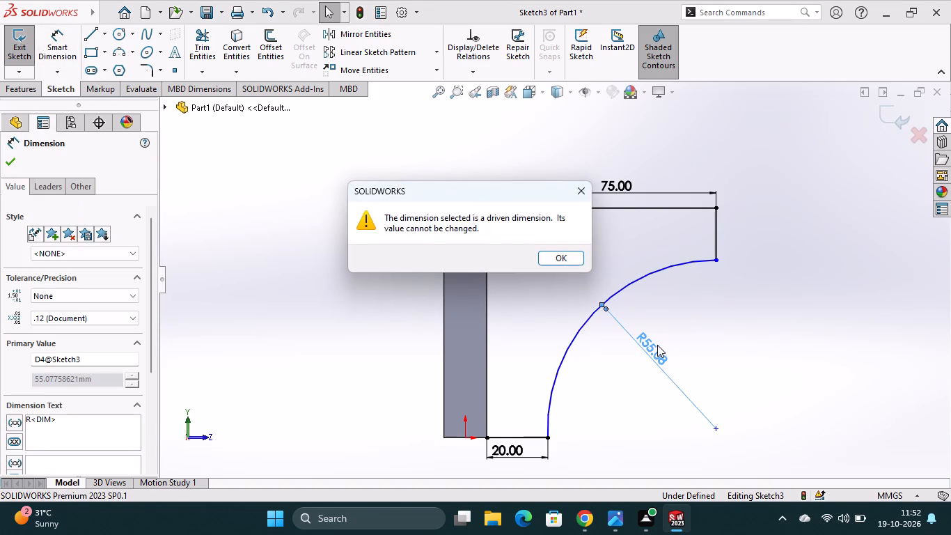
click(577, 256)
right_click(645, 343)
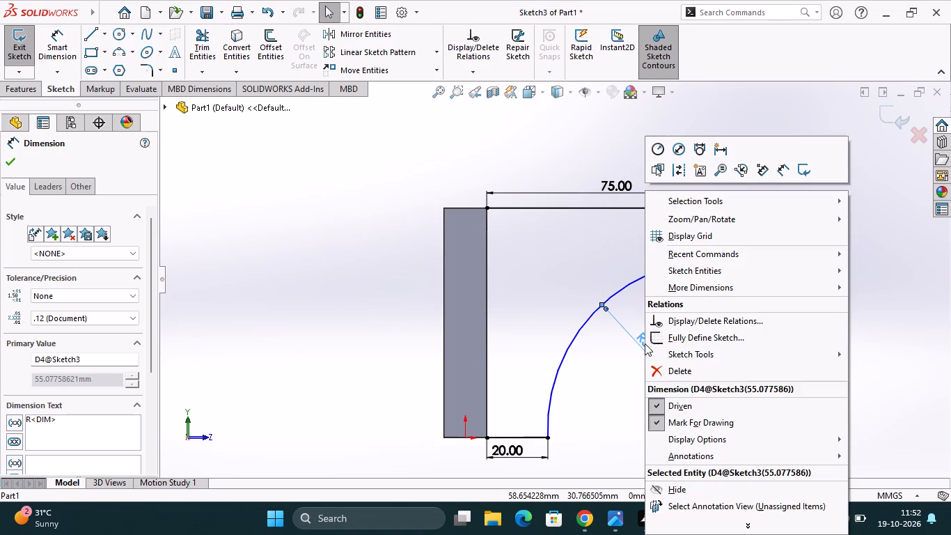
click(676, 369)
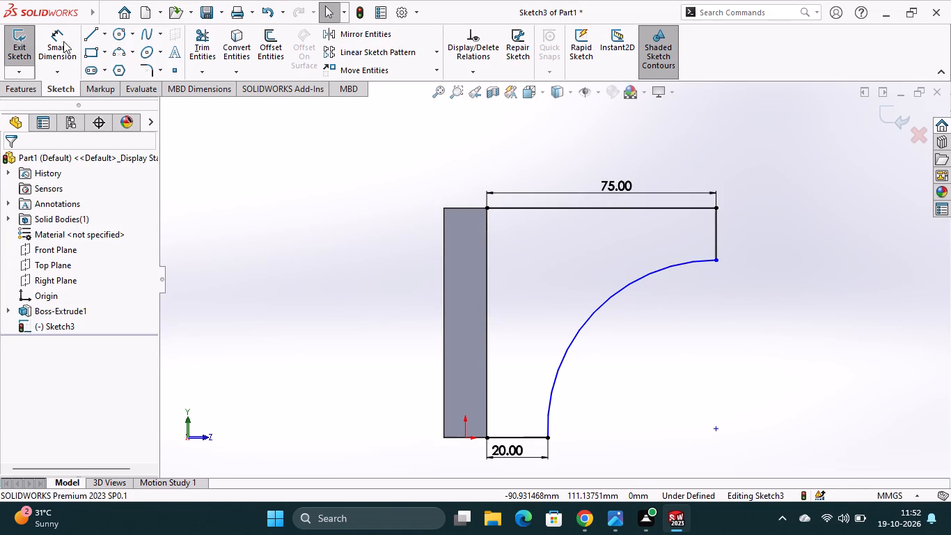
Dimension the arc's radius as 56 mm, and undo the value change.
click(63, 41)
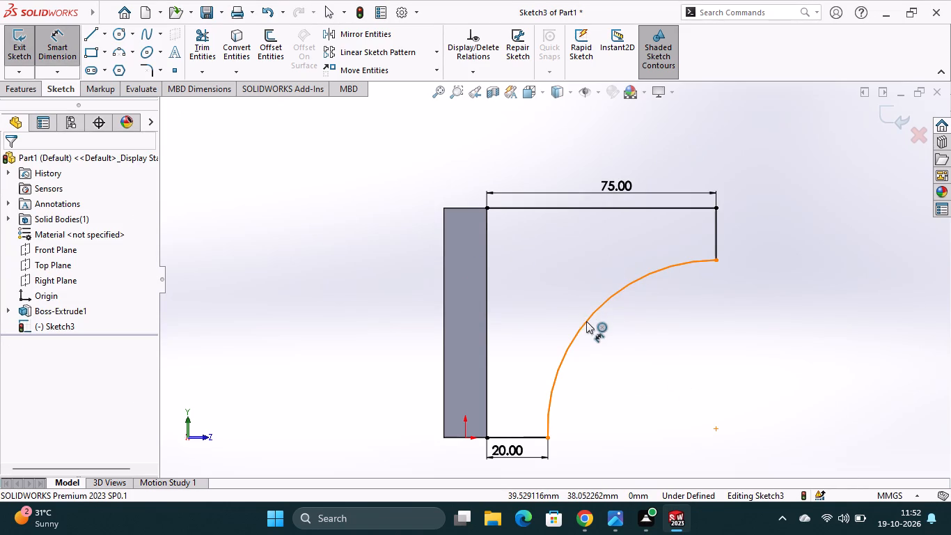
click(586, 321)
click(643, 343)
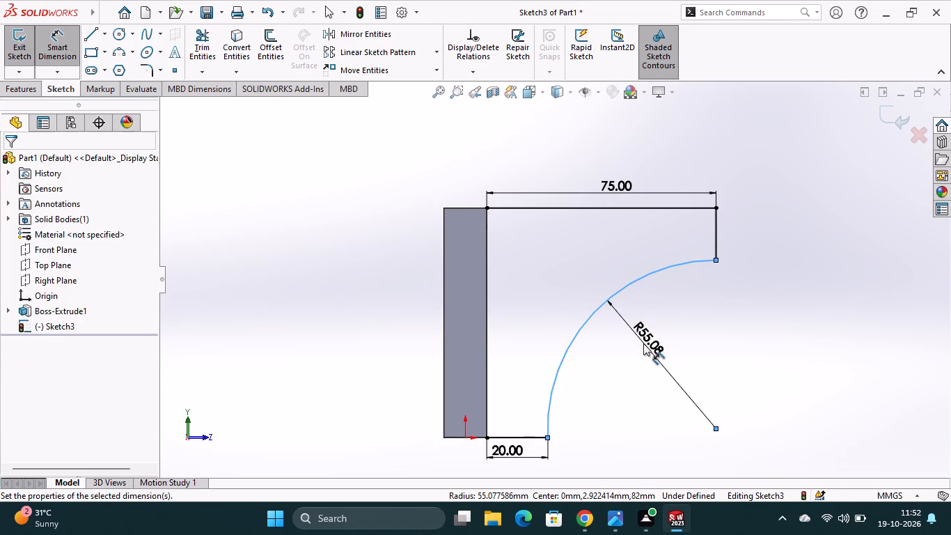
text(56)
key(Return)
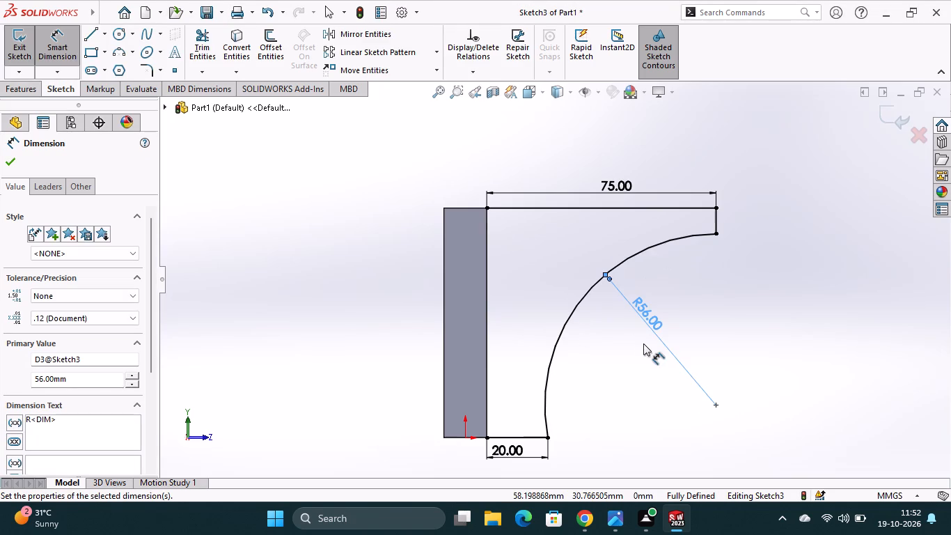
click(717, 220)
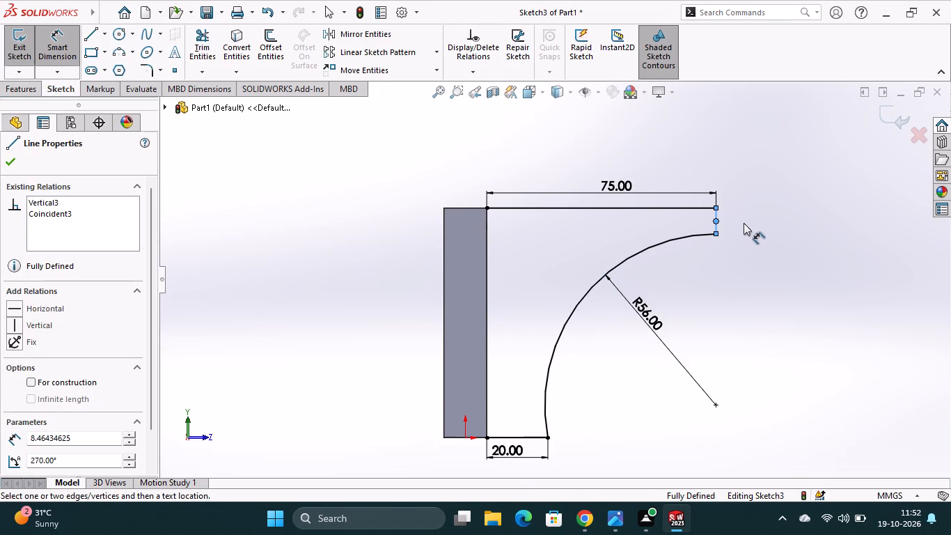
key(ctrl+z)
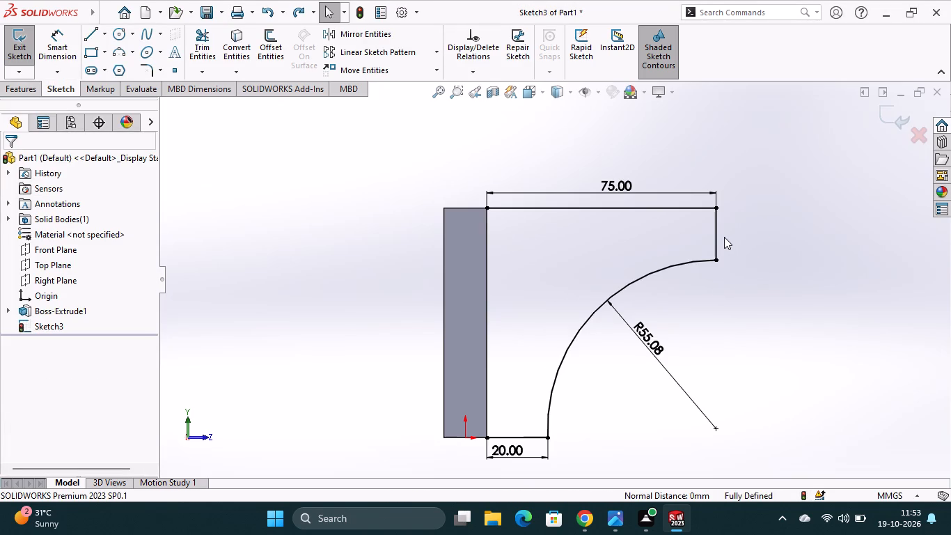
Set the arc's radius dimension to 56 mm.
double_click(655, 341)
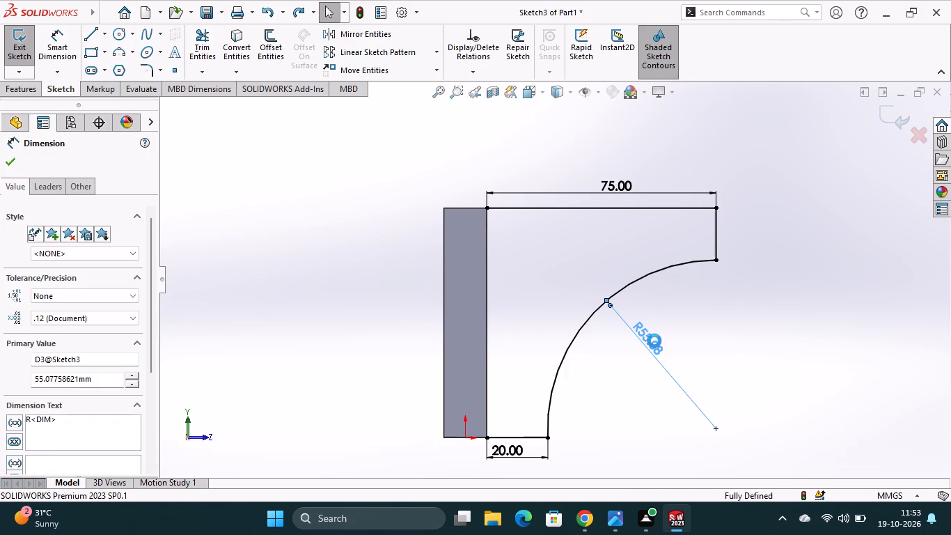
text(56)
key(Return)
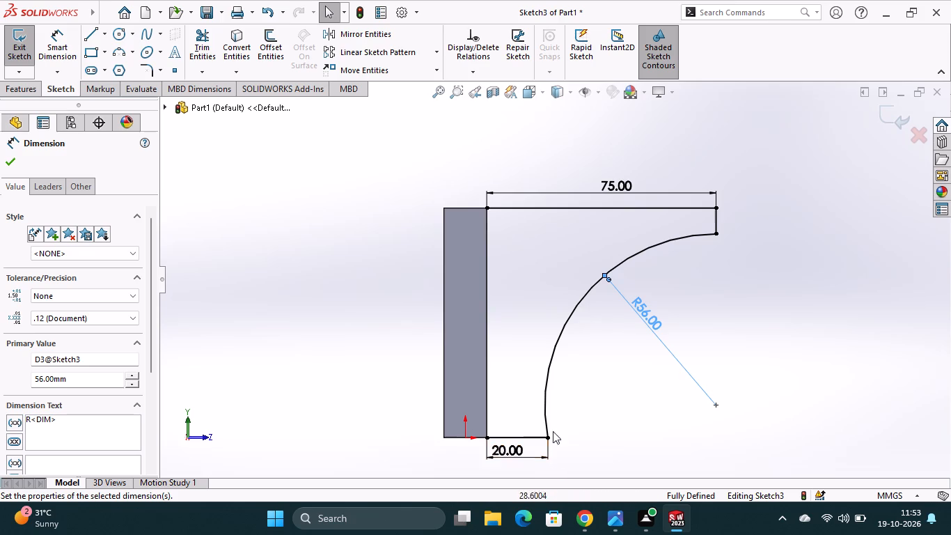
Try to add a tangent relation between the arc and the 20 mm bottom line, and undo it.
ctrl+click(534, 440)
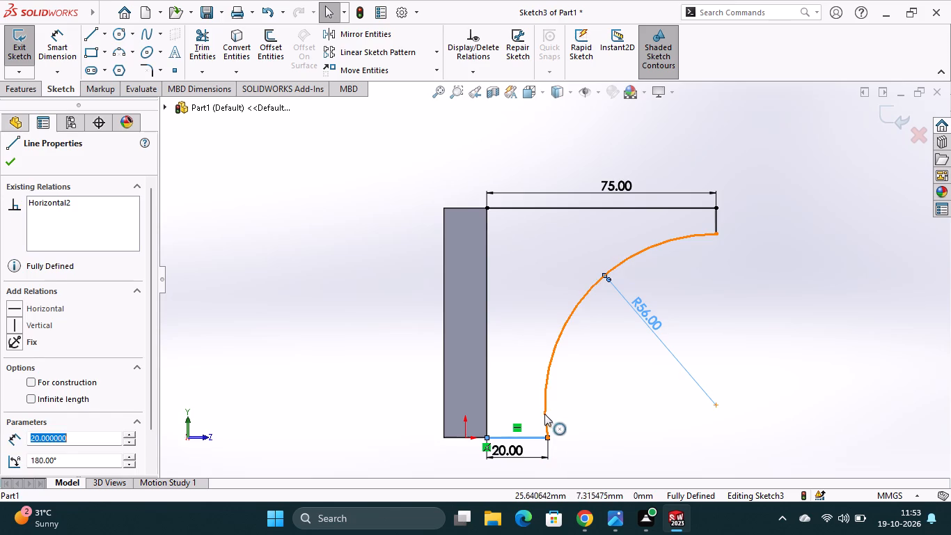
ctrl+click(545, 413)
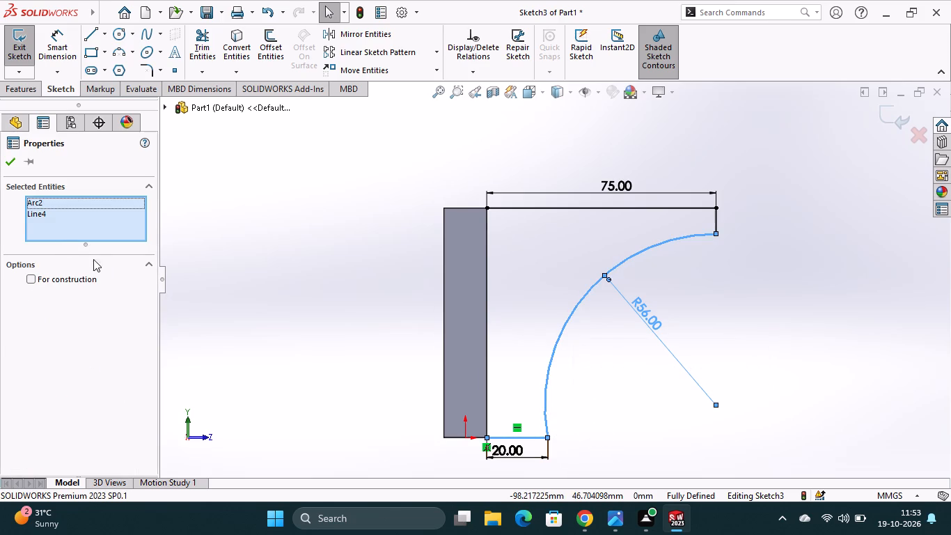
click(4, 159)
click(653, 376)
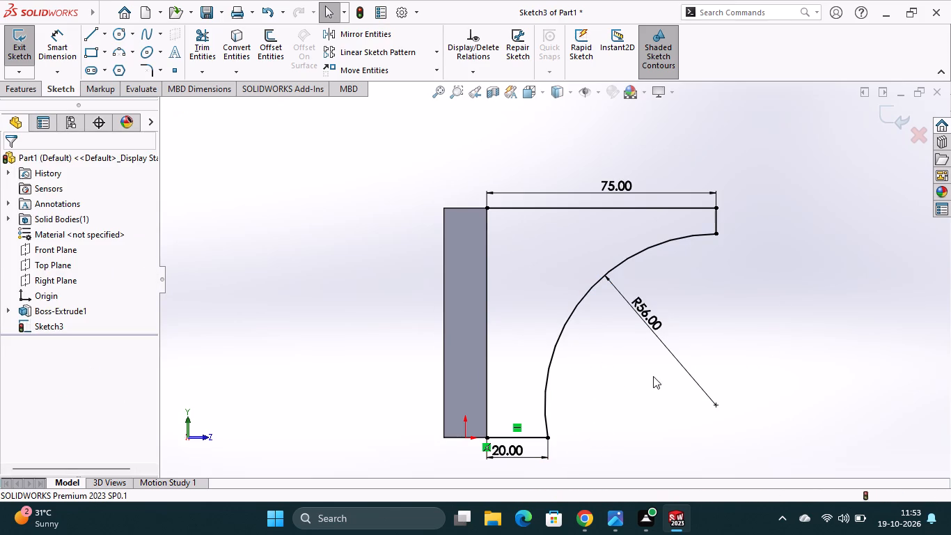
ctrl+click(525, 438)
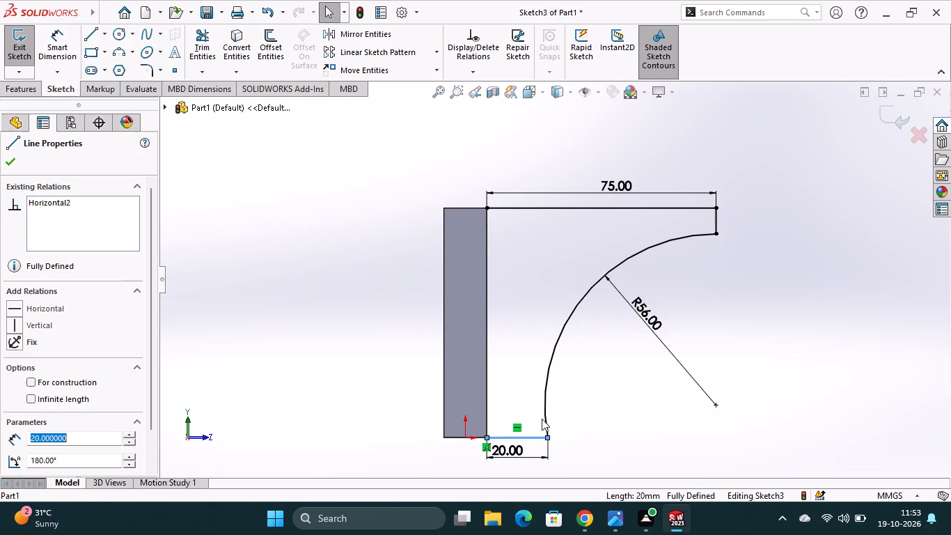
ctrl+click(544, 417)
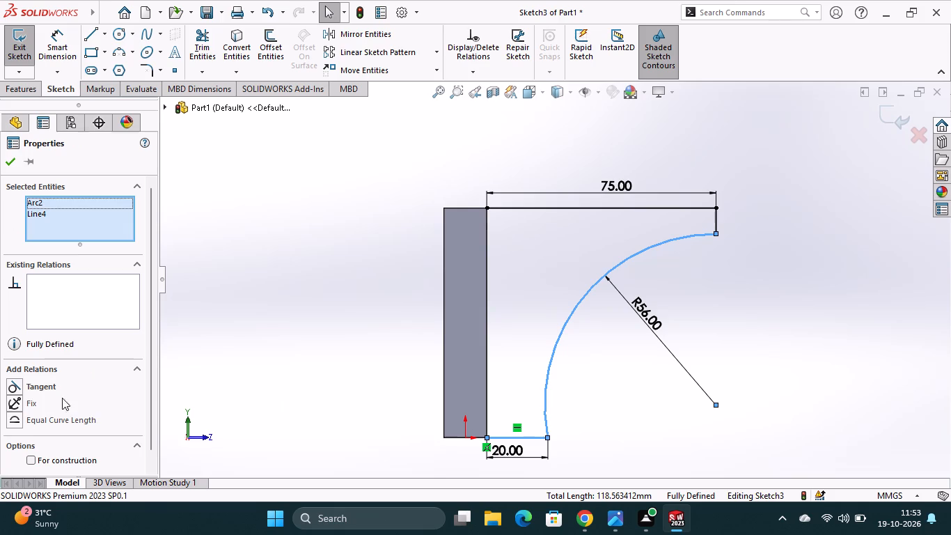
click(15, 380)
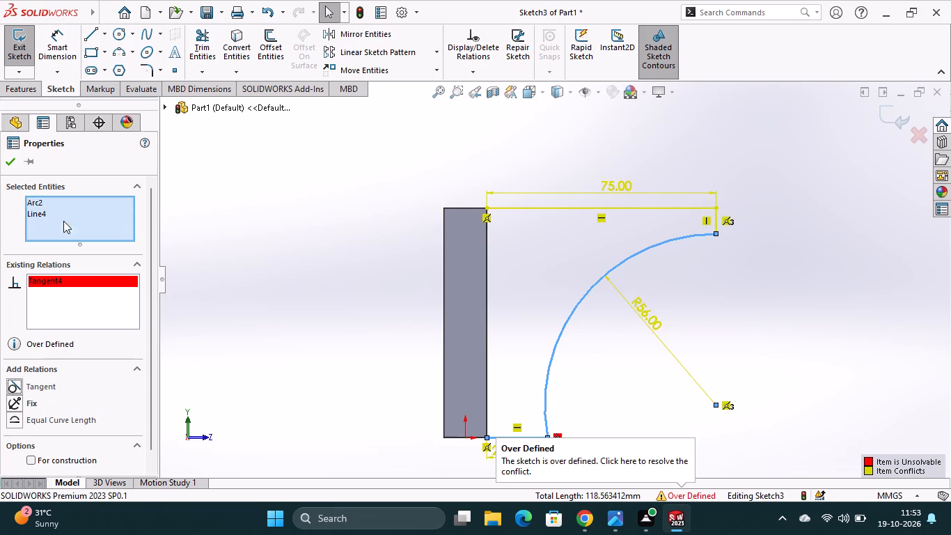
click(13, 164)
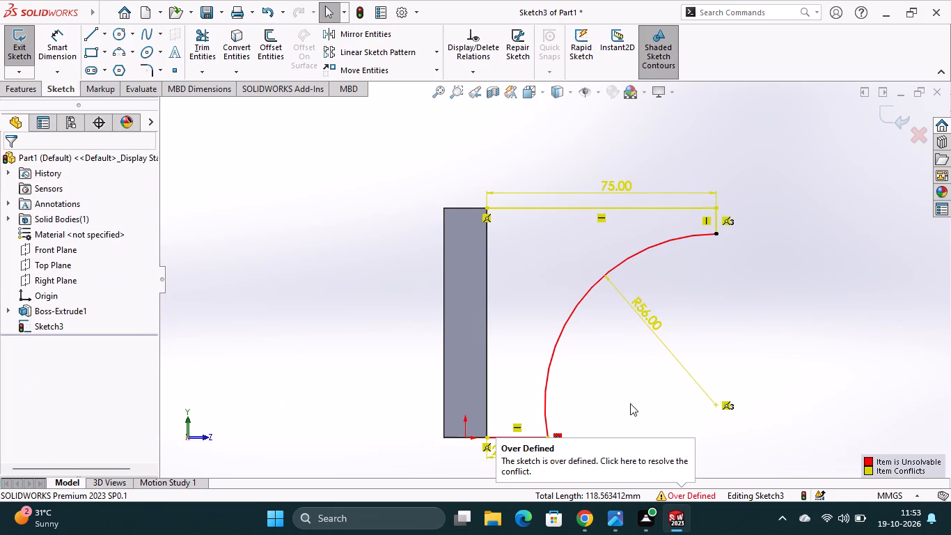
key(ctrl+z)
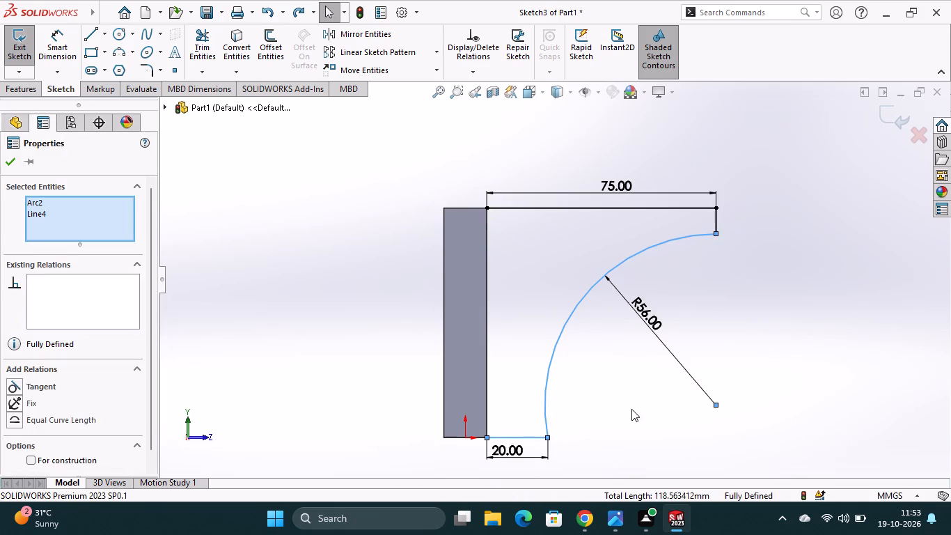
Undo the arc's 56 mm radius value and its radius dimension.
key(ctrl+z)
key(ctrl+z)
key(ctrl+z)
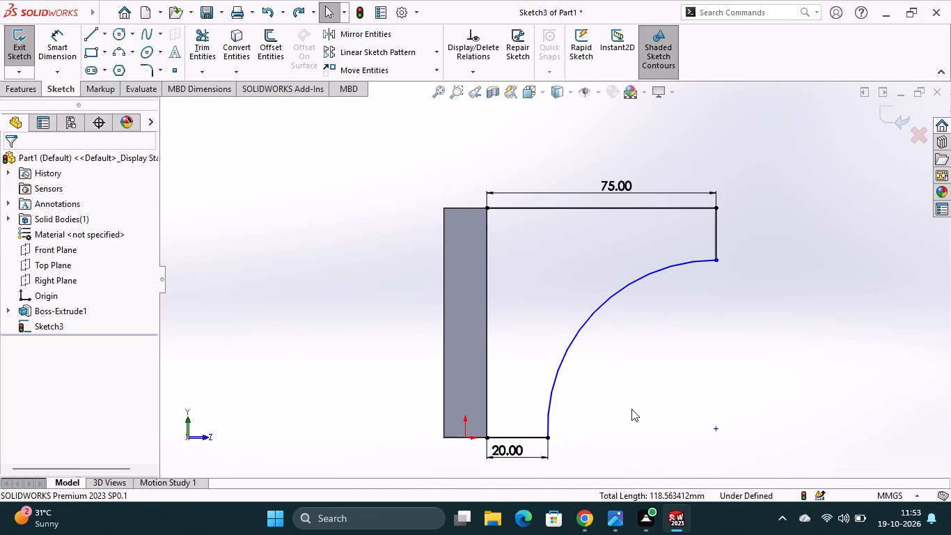
Delete the 20 mm dimension from the bottom line.
right_click(497, 453)
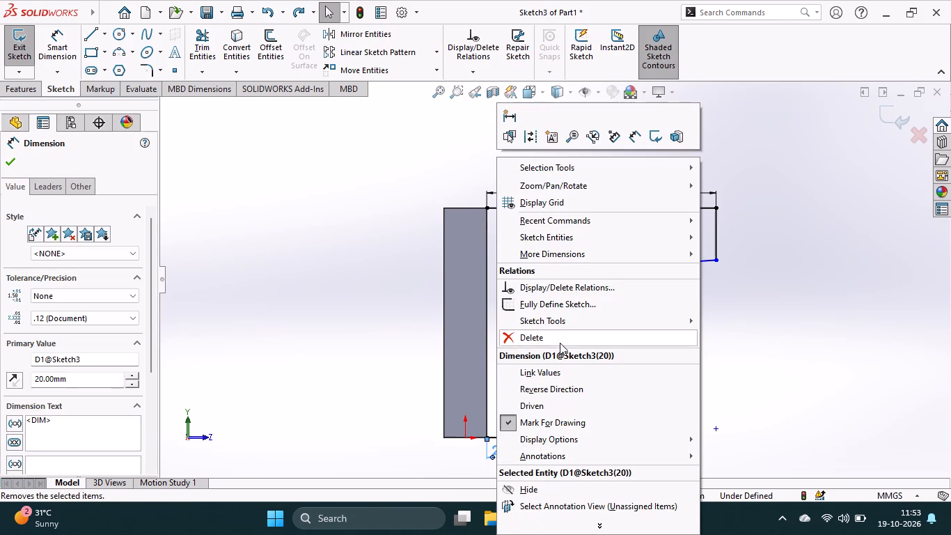
click(560, 343)
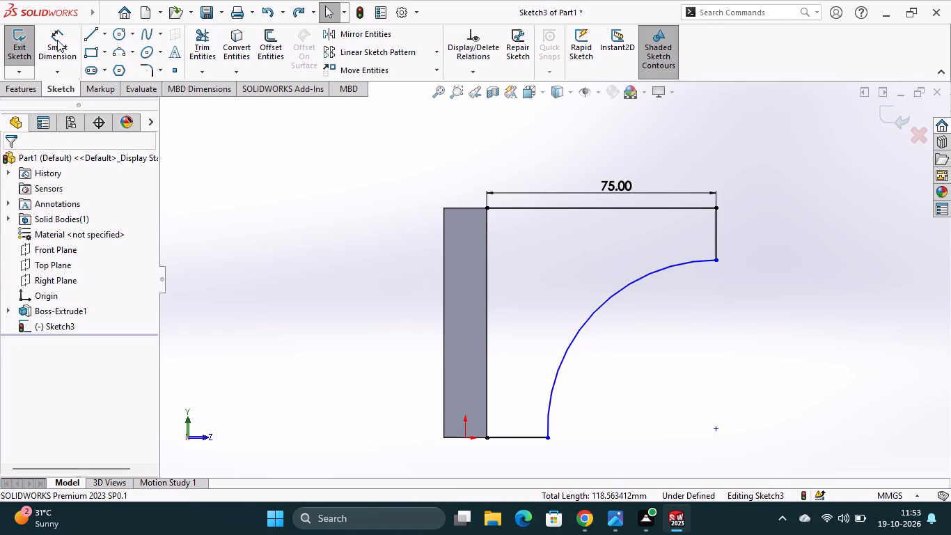
Add a 17 mm length dimension to the short vertical line at the outer end of the 75 mm line.
click(57, 40)
click(718, 238)
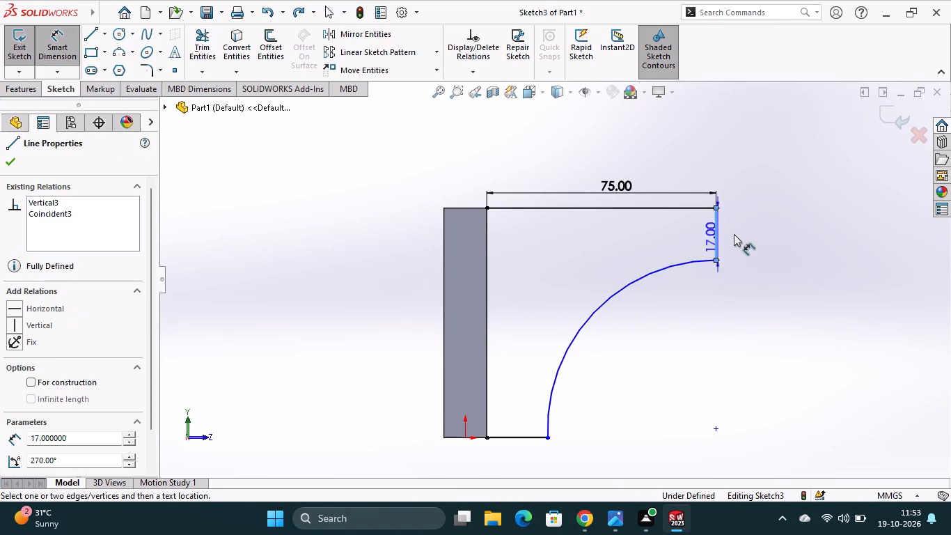
click(740, 235)
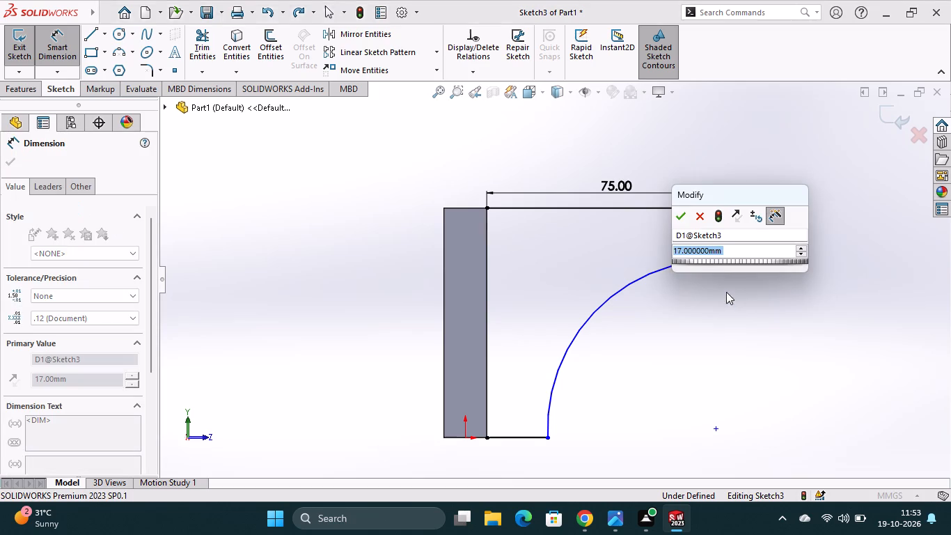
click(685, 220)
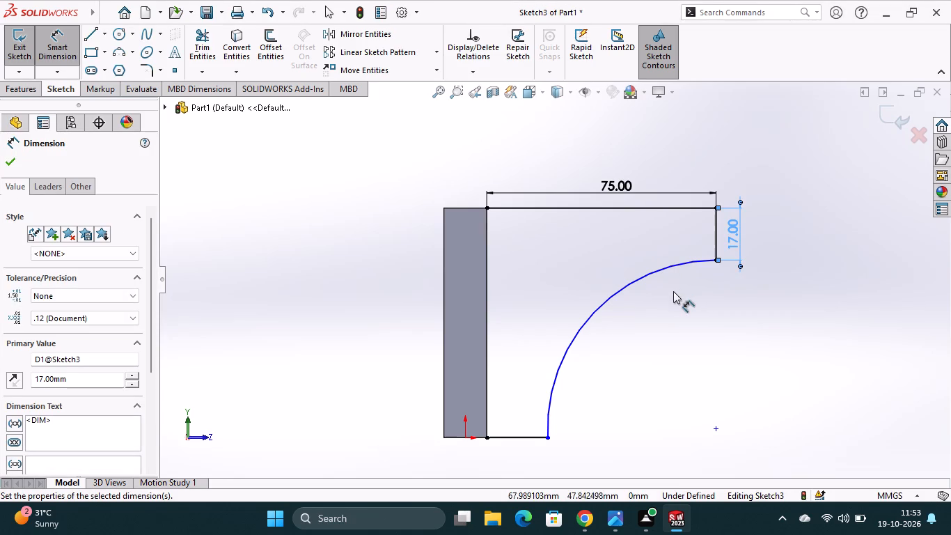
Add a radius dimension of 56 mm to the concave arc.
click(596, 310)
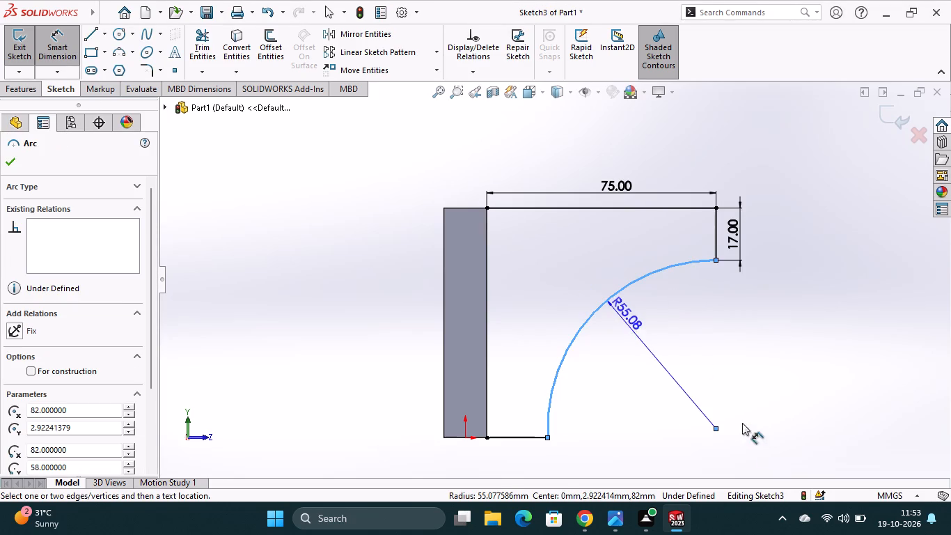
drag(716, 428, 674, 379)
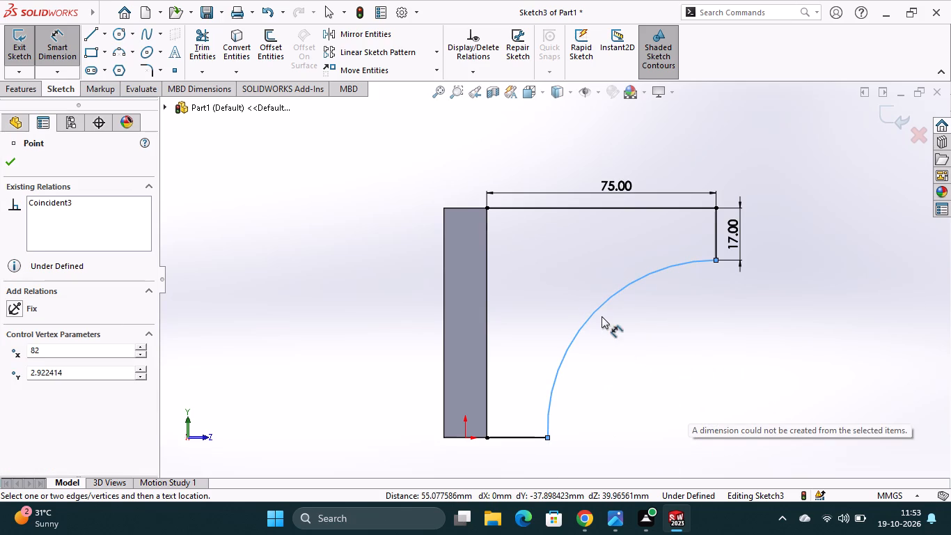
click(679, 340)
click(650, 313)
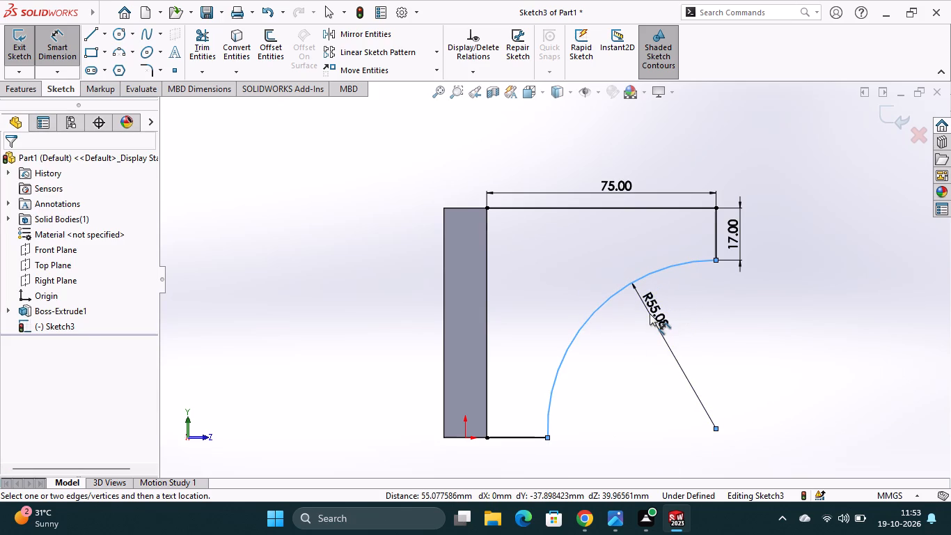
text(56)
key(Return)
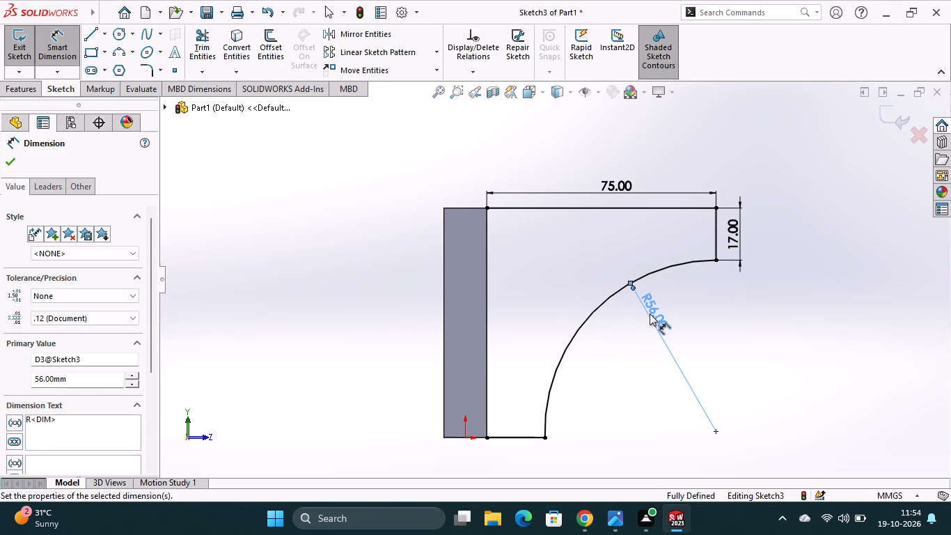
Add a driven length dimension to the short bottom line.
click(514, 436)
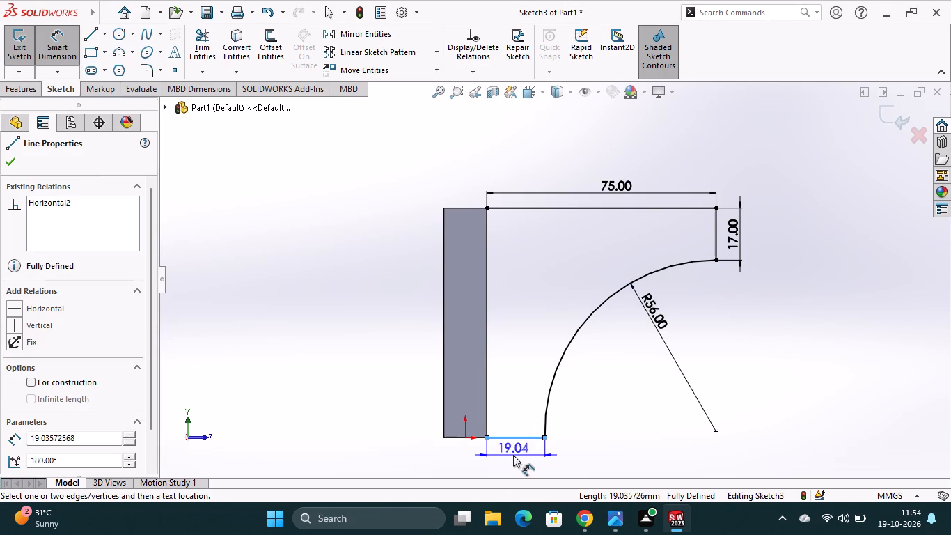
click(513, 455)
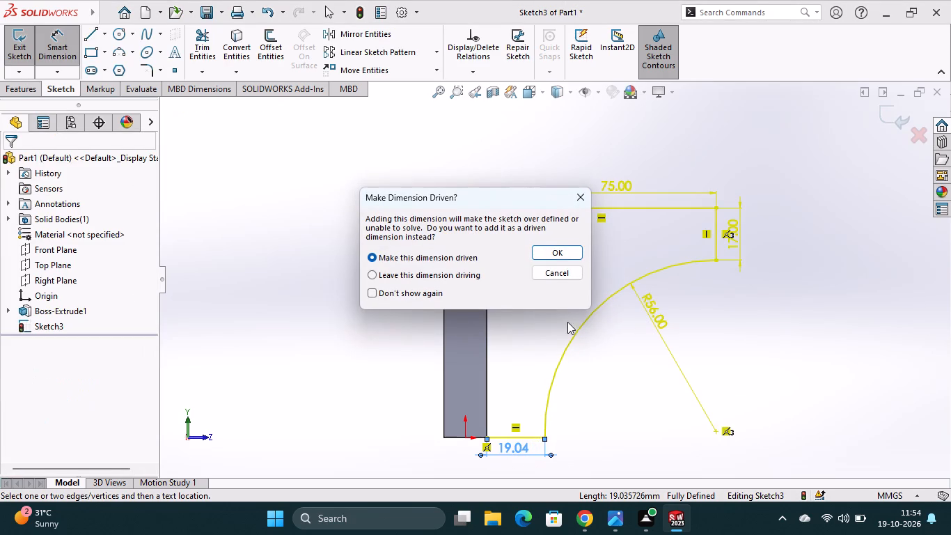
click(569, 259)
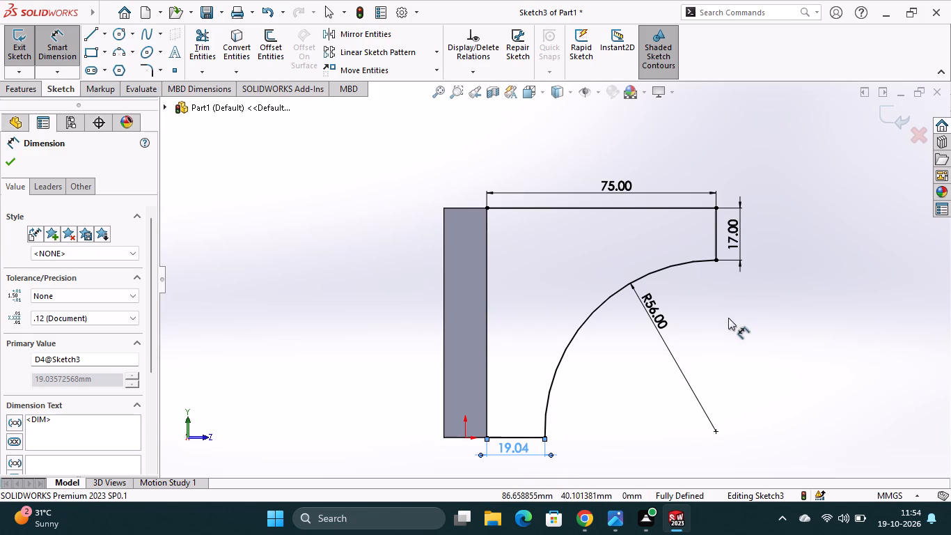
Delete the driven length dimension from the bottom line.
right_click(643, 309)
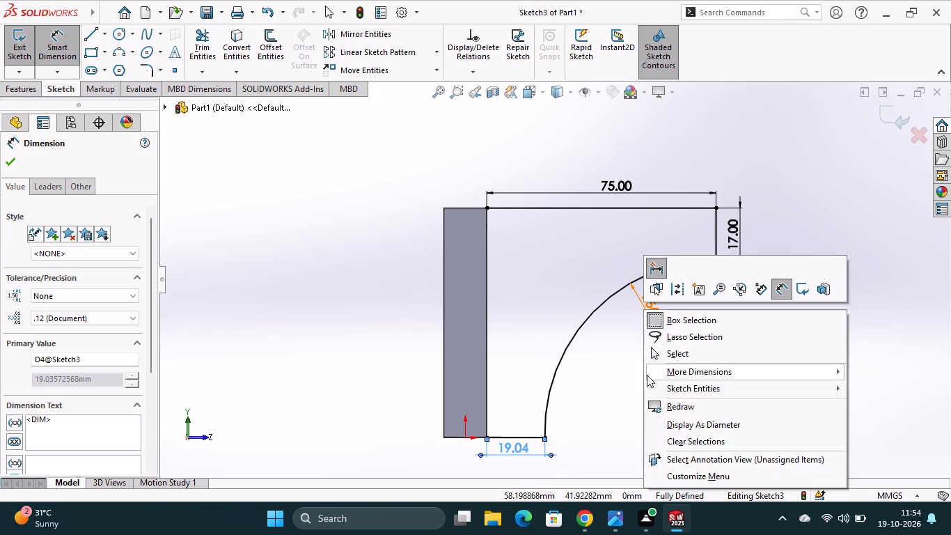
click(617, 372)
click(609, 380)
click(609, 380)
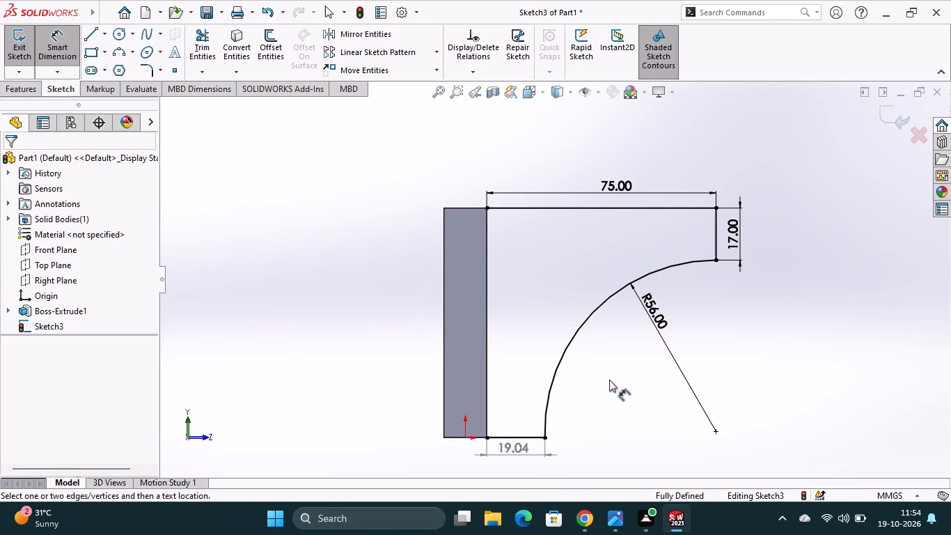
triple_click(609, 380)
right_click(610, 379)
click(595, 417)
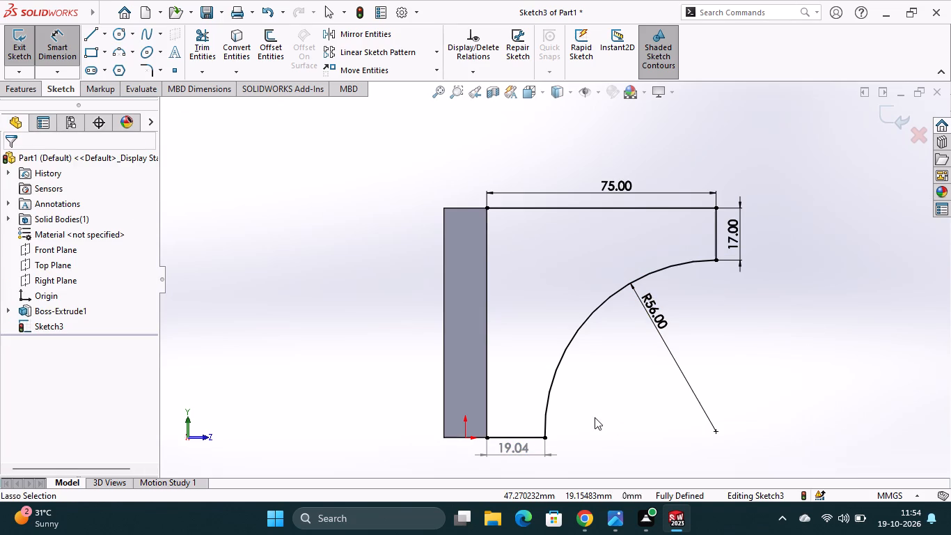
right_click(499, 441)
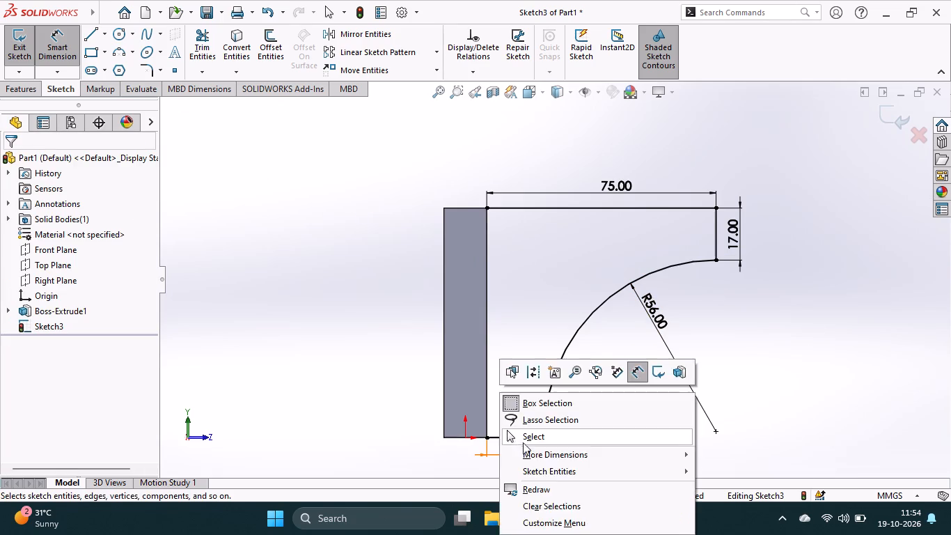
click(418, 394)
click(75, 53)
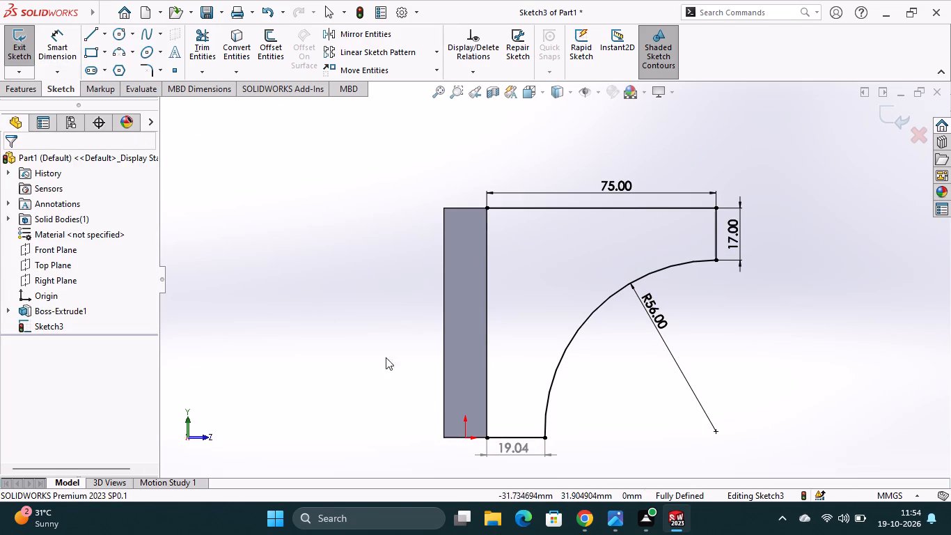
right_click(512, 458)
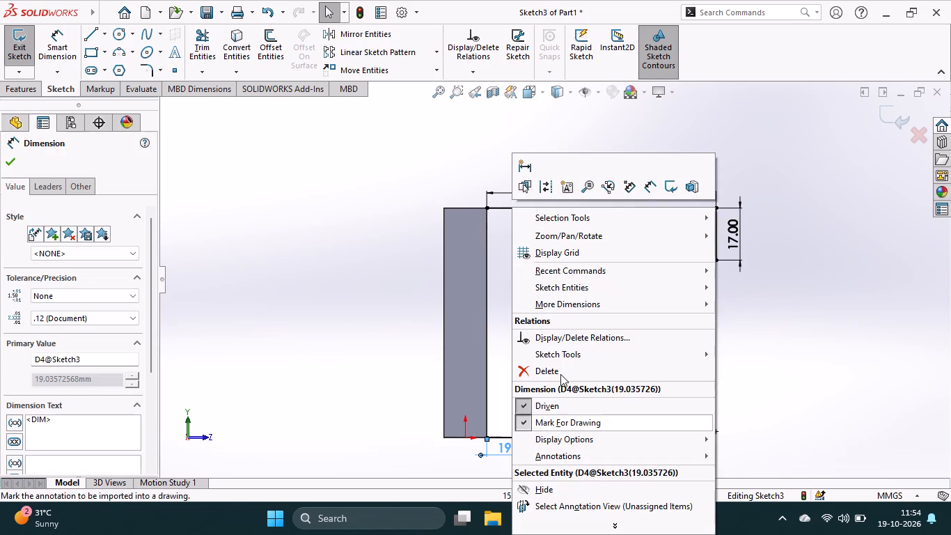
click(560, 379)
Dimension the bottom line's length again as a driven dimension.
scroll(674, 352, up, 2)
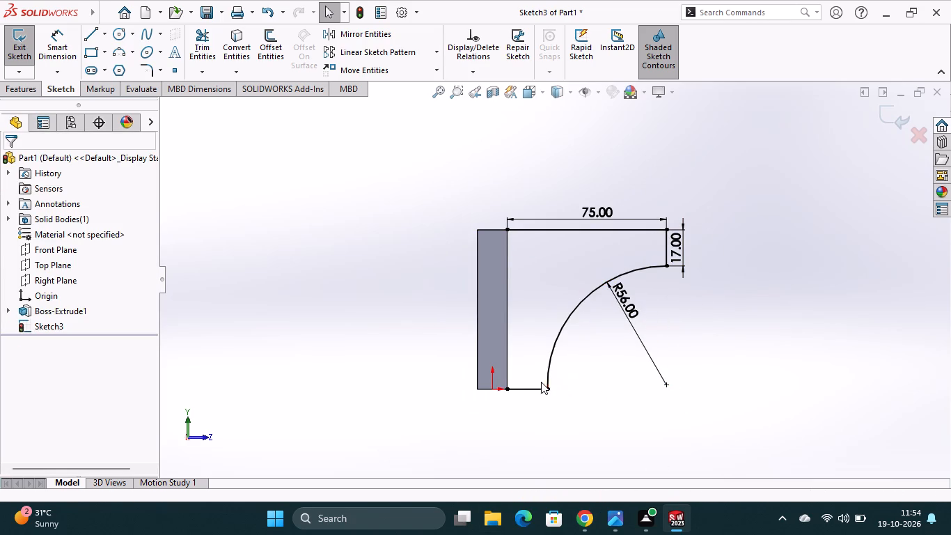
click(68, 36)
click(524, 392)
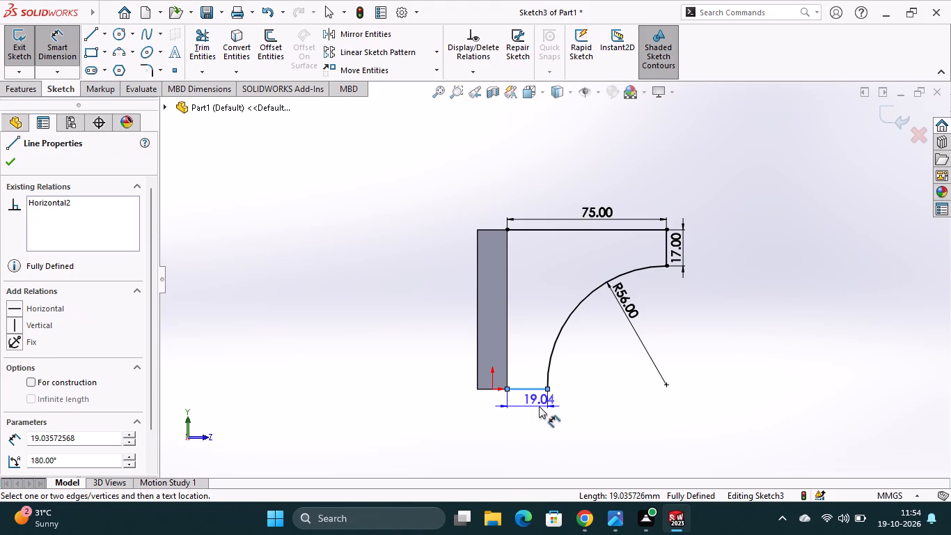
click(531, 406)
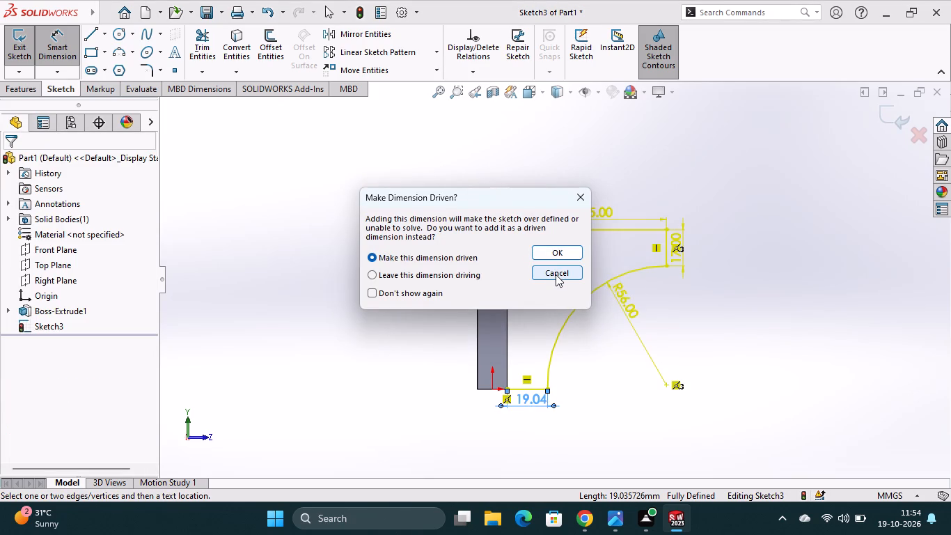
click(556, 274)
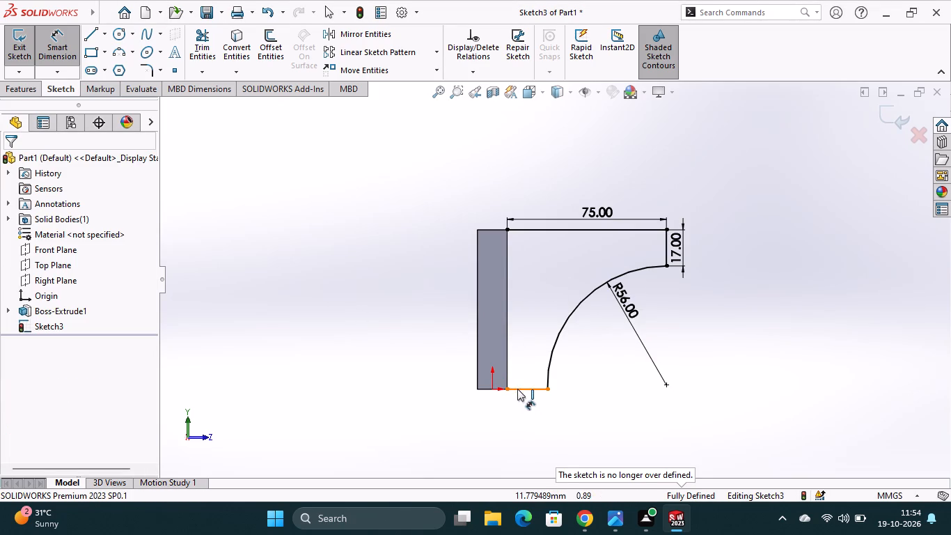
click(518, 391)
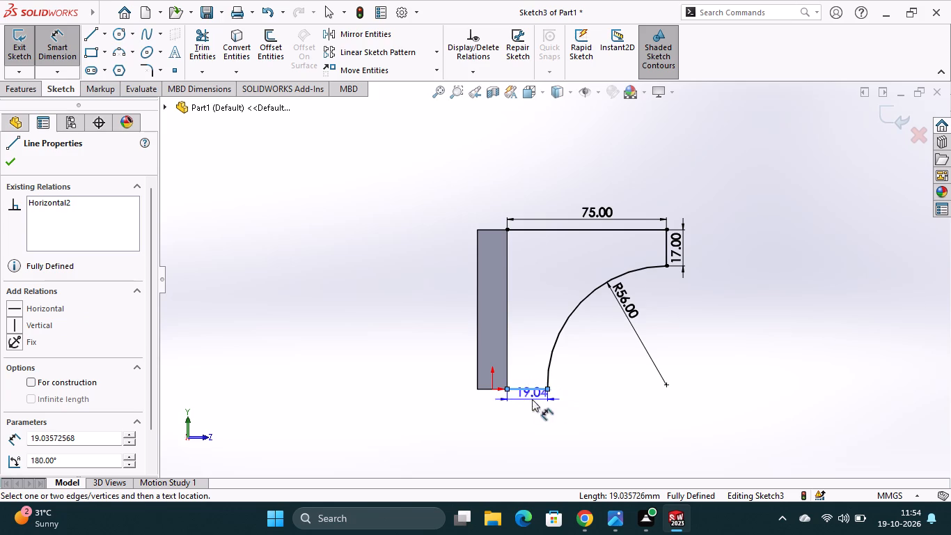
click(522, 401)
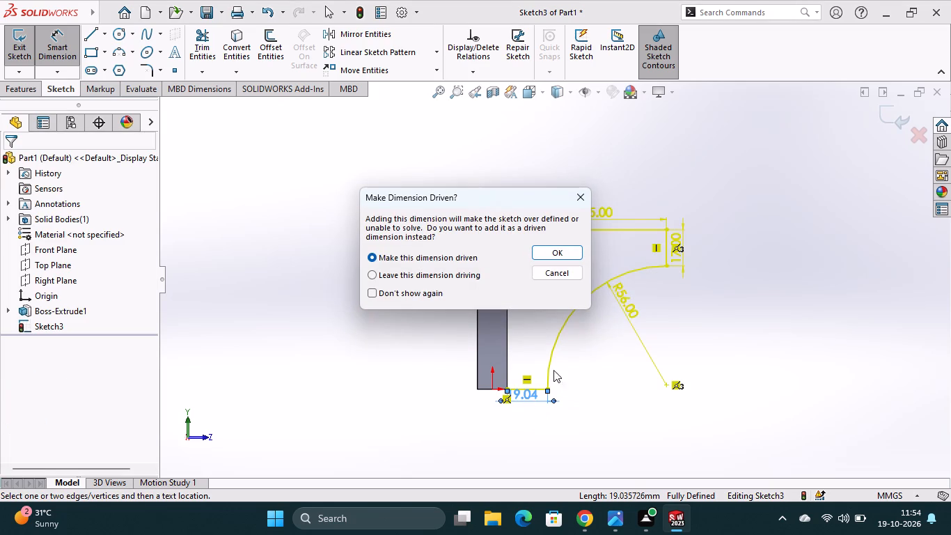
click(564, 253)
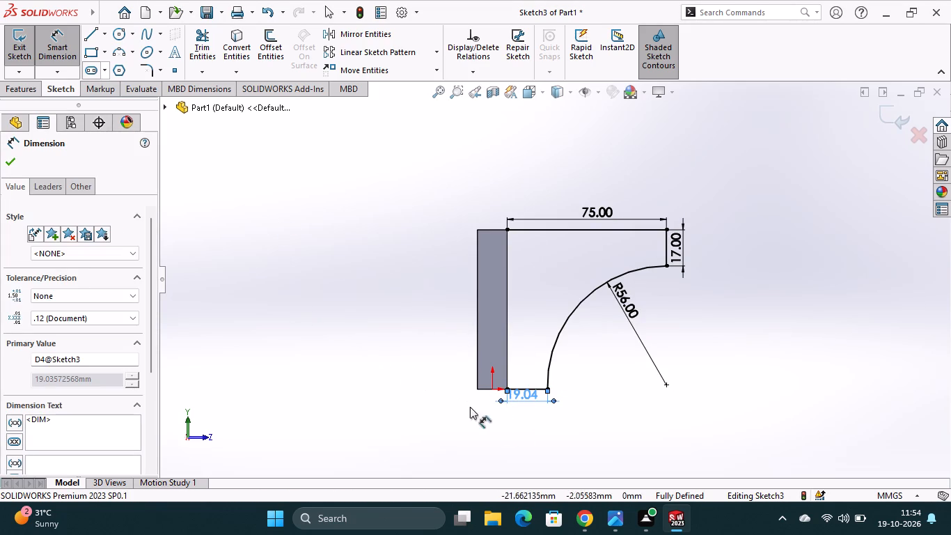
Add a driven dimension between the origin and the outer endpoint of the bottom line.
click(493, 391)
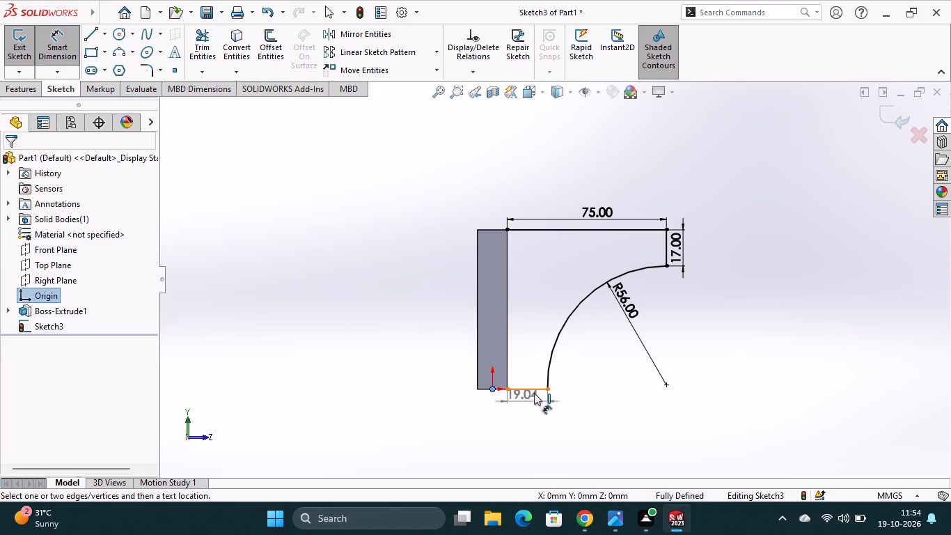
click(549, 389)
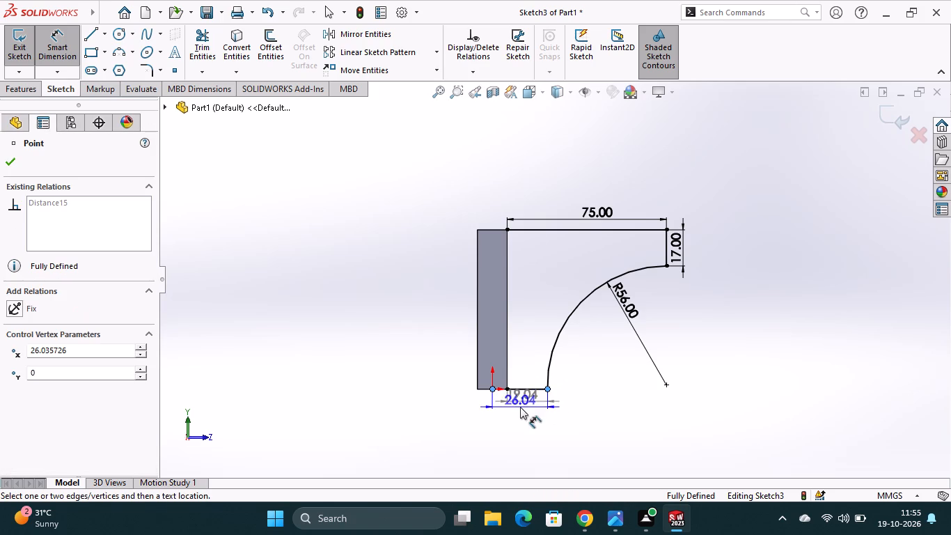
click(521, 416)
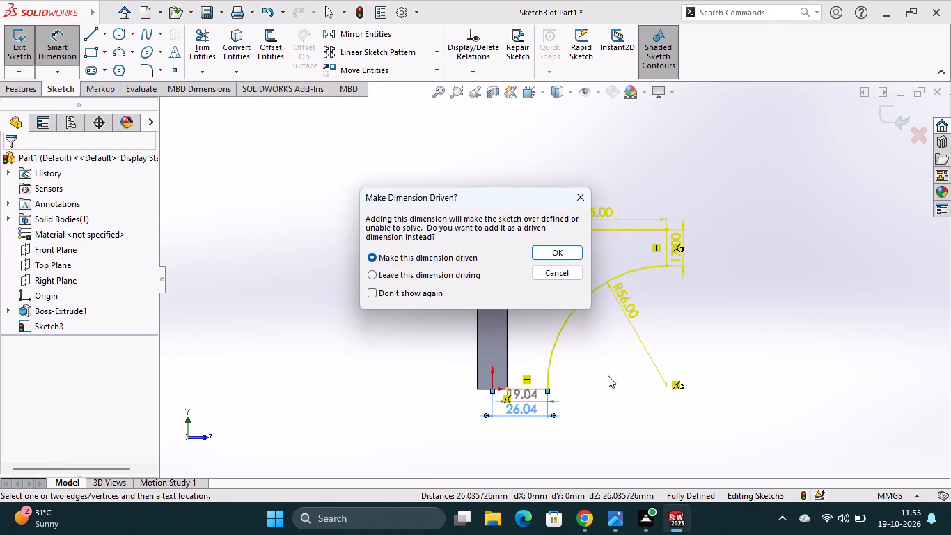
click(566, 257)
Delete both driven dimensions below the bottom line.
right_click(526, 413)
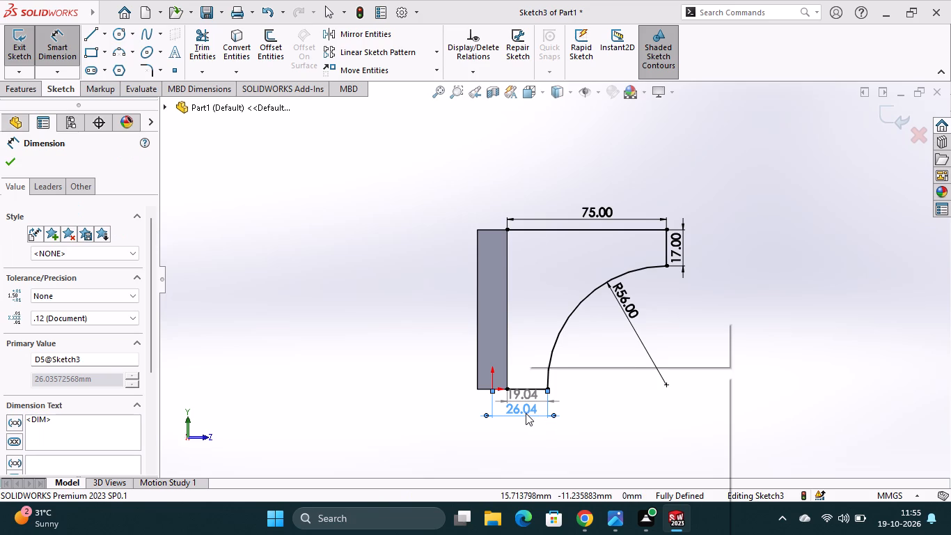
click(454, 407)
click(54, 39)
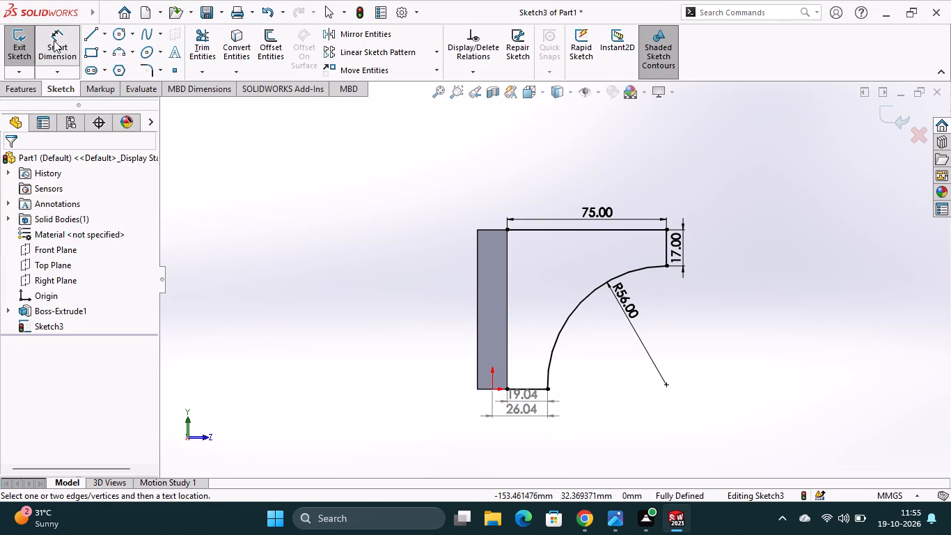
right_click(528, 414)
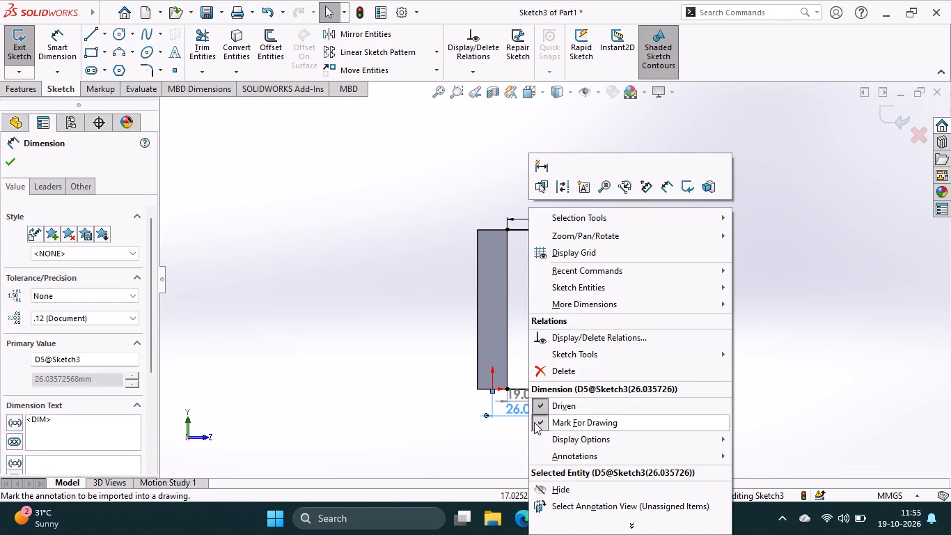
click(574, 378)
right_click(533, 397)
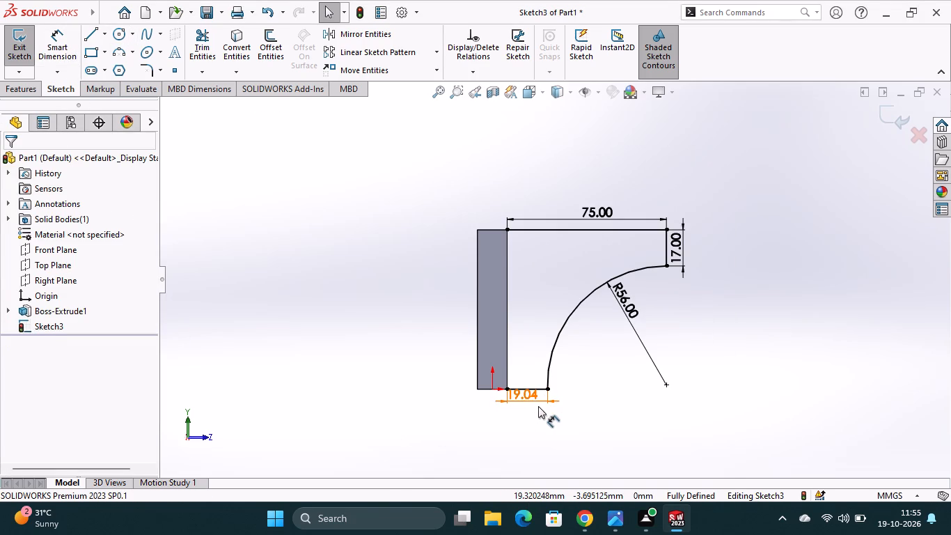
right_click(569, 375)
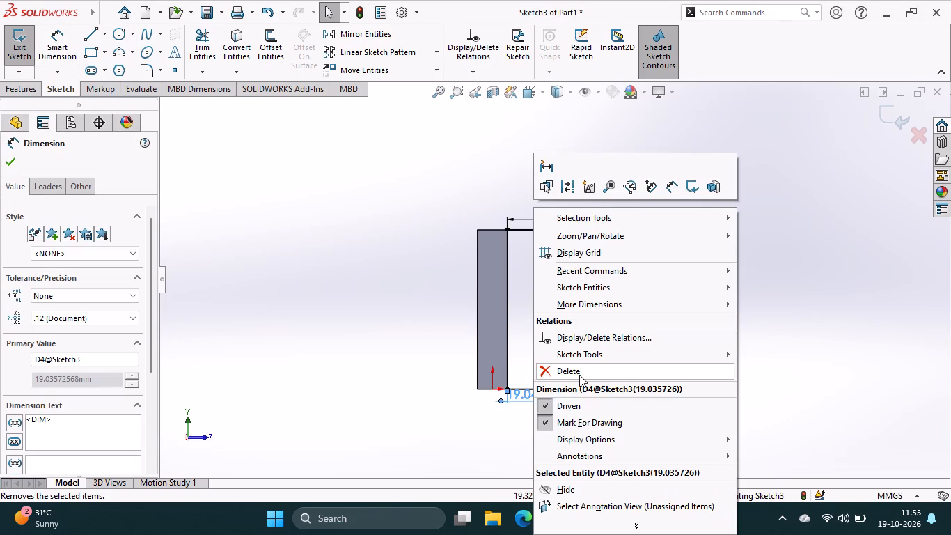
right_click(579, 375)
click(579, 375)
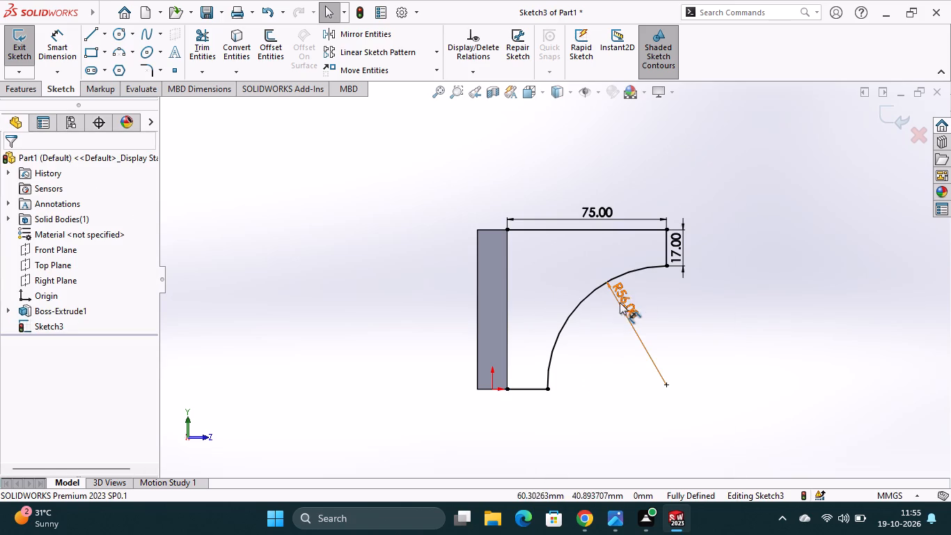
Delete the 56 mm radius arc from the sketch.
click(576, 304)
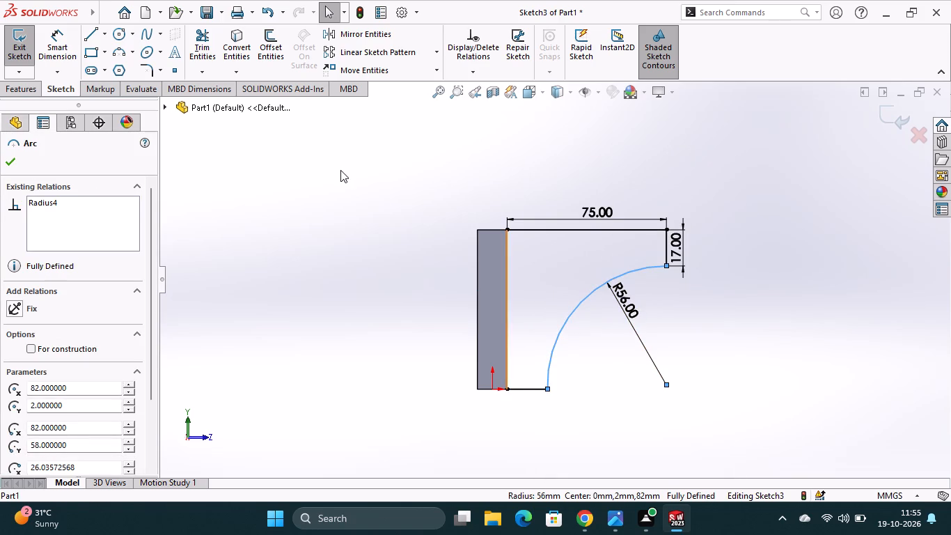
right_click(570, 317)
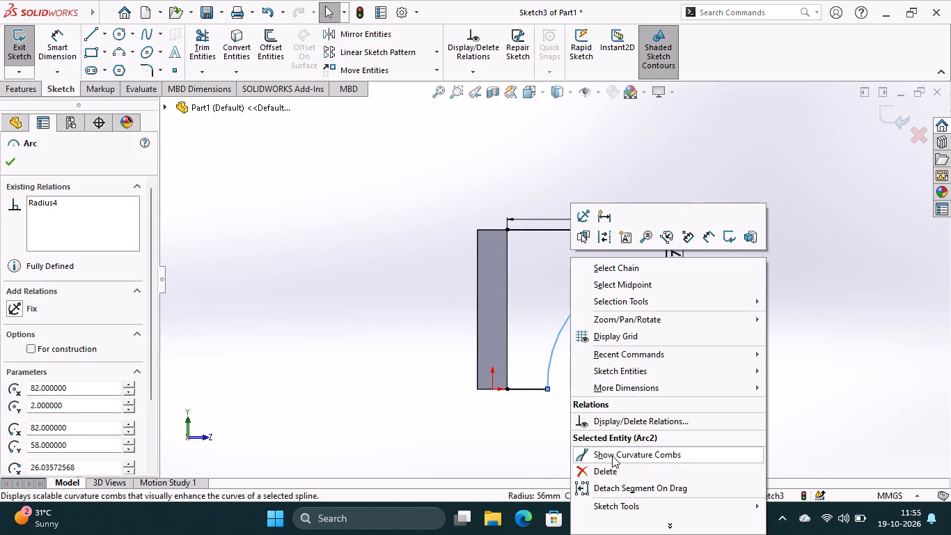
click(607, 469)
click(395, 263)
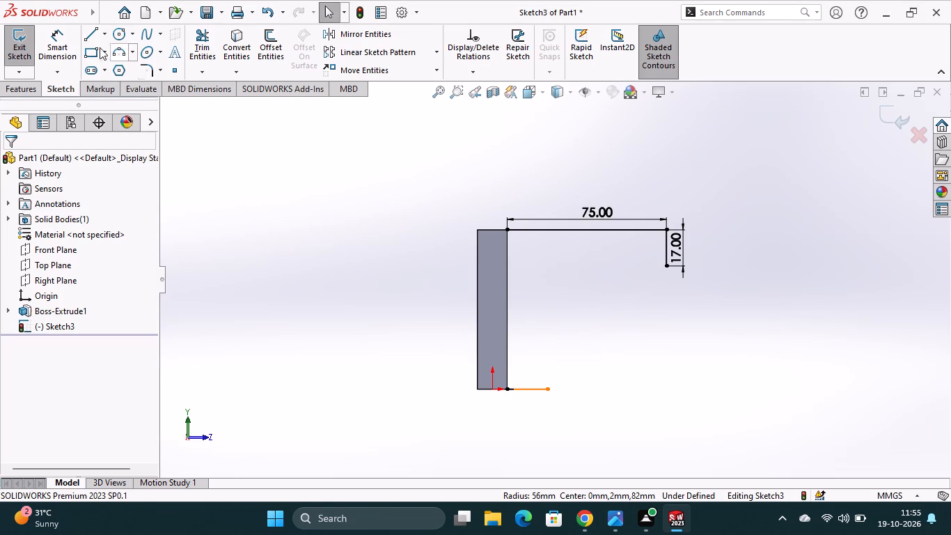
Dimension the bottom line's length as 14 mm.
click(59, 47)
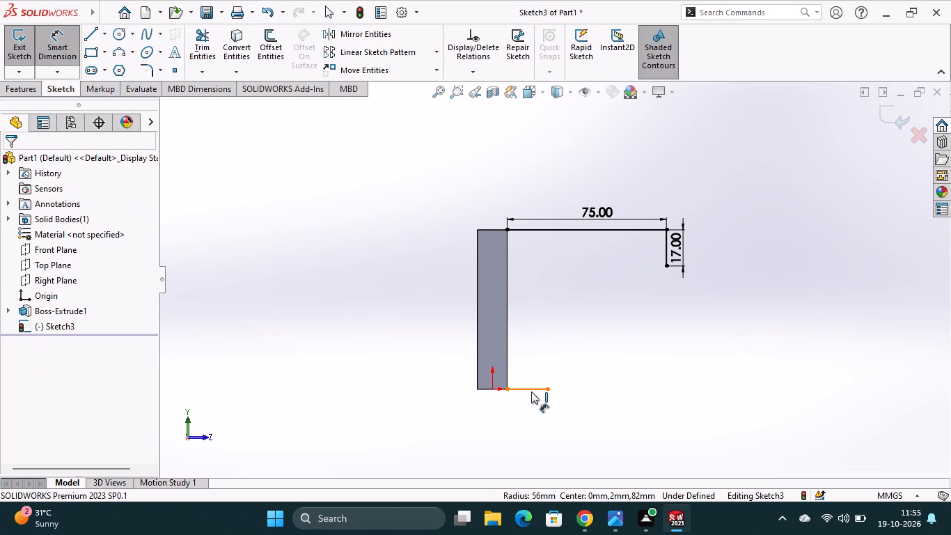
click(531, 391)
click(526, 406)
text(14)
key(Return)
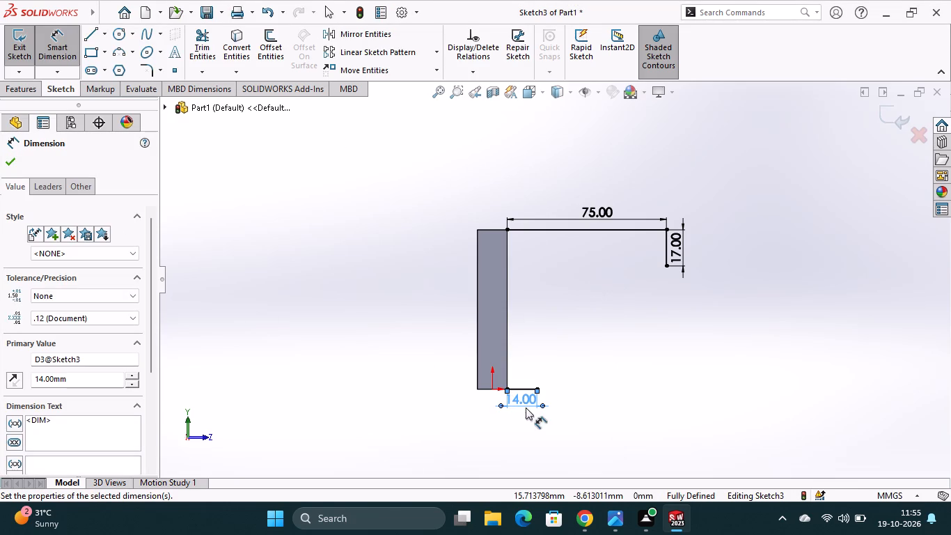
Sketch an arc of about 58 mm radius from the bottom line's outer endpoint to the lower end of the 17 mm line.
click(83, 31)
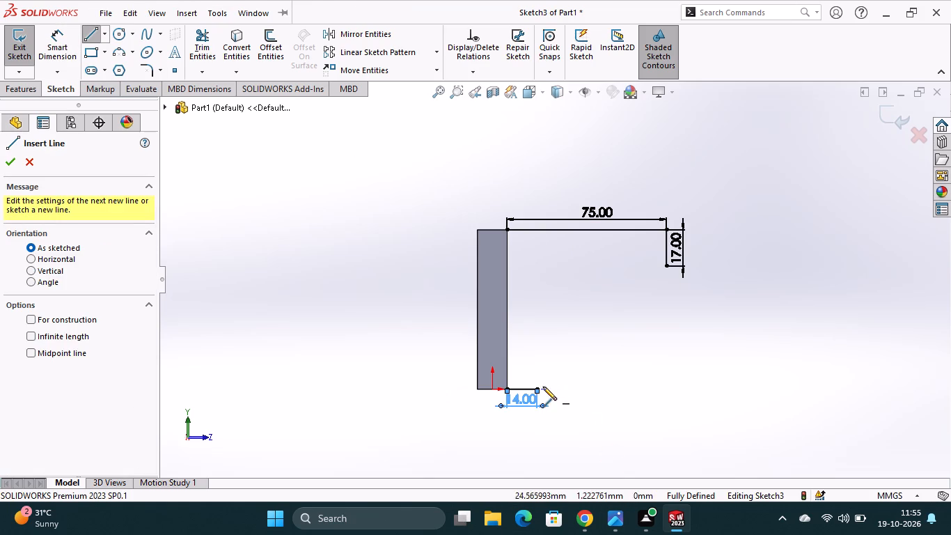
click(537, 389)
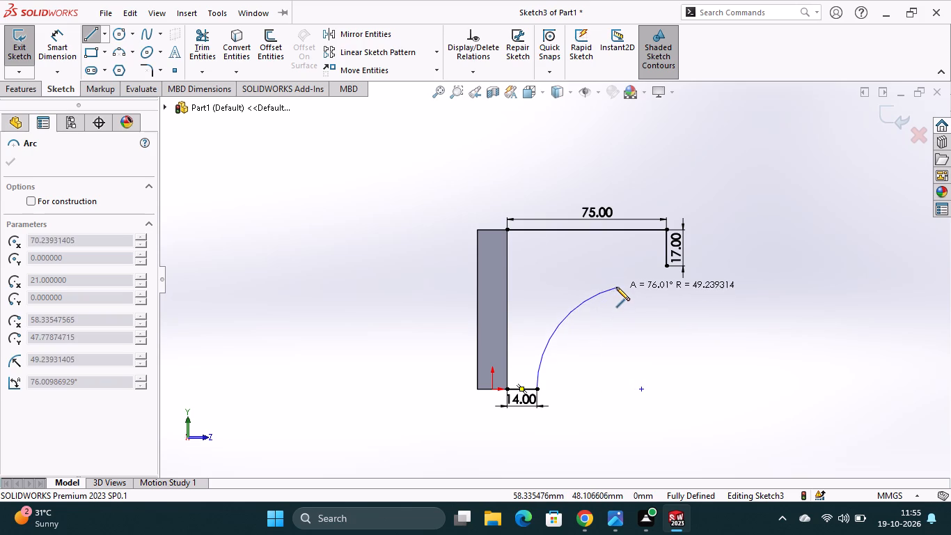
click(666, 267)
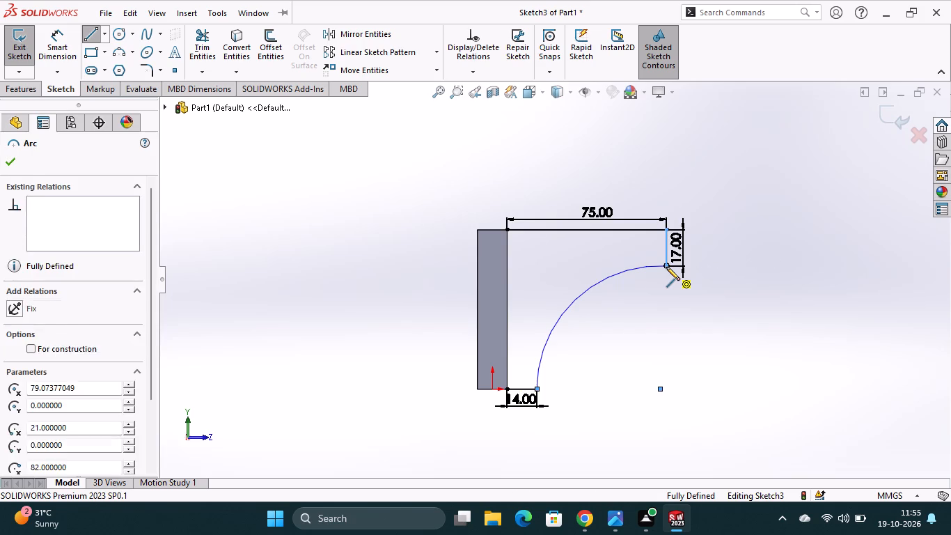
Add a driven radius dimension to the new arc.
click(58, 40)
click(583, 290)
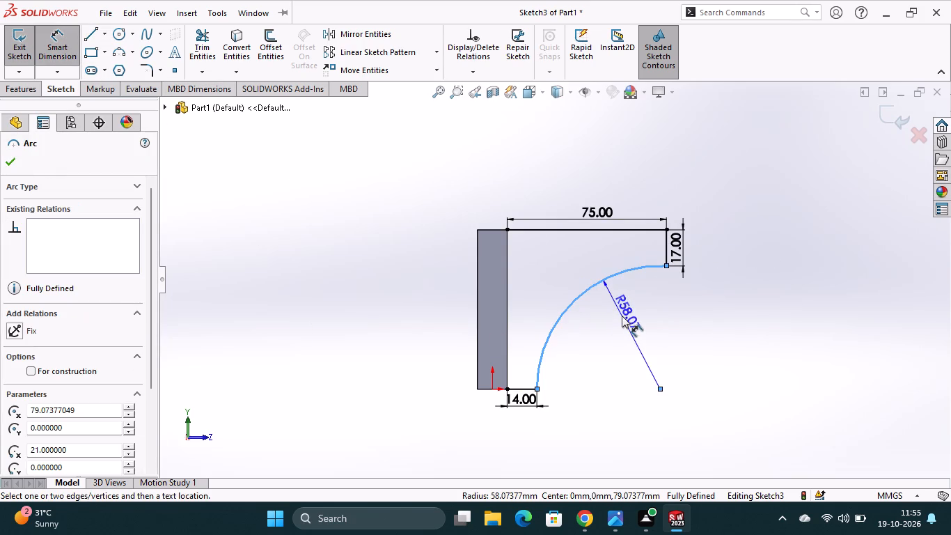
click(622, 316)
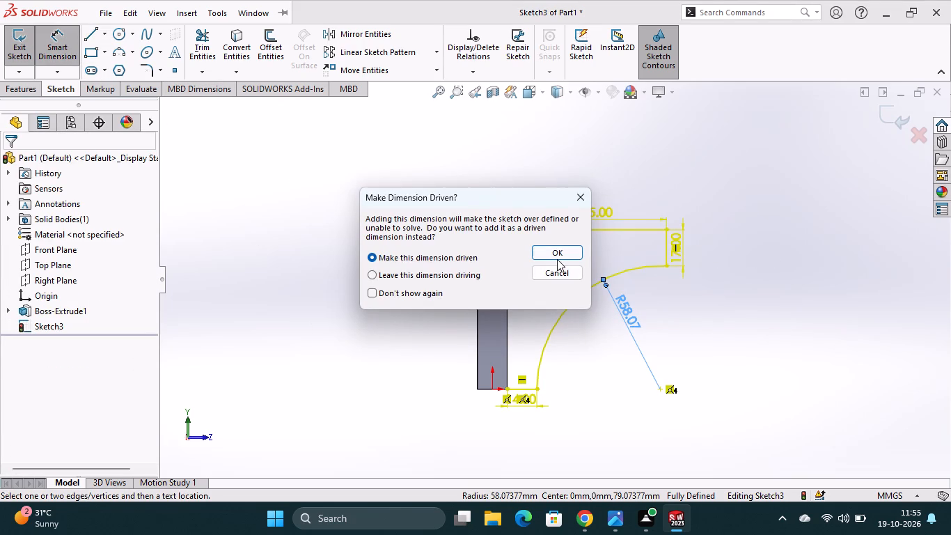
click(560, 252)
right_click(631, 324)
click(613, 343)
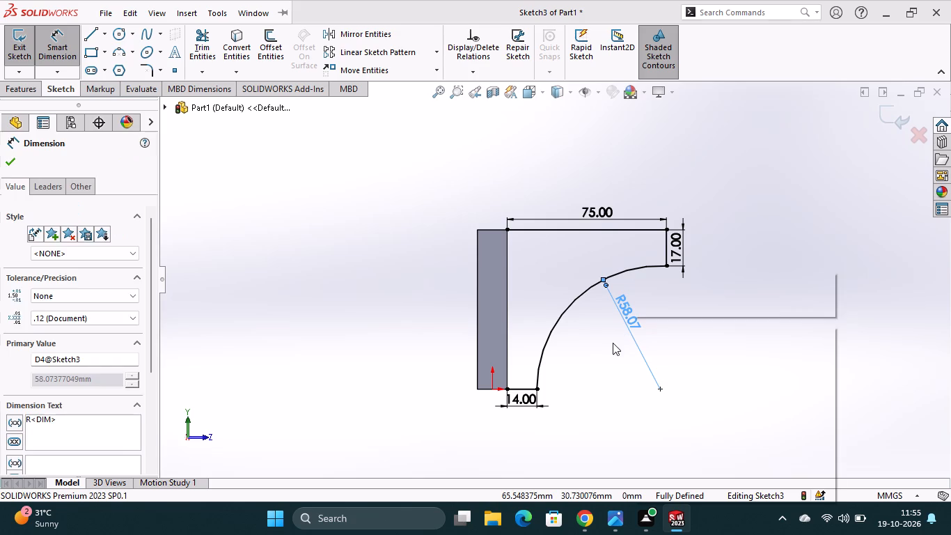
Delete the 75 mm dimension above the top line.
right_click(590, 208)
click(544, 168)
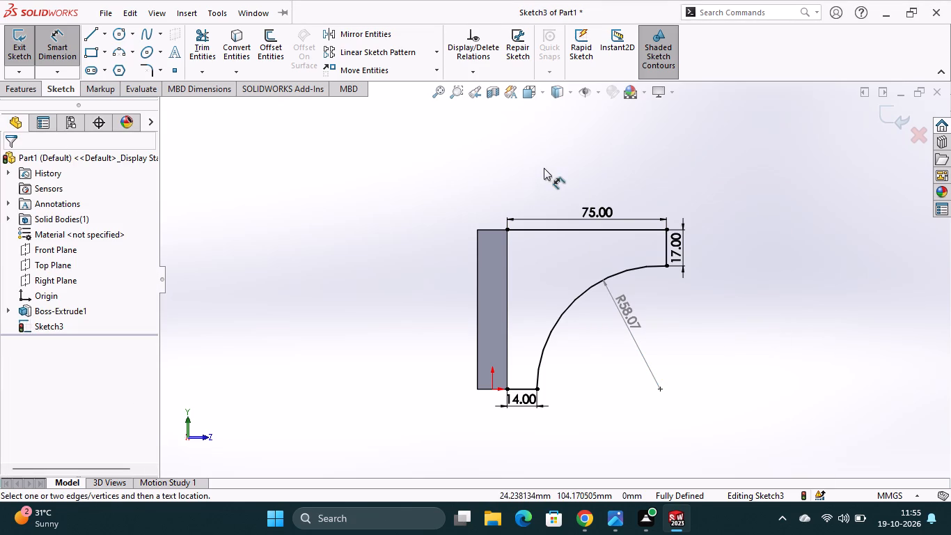
click(79, 44)
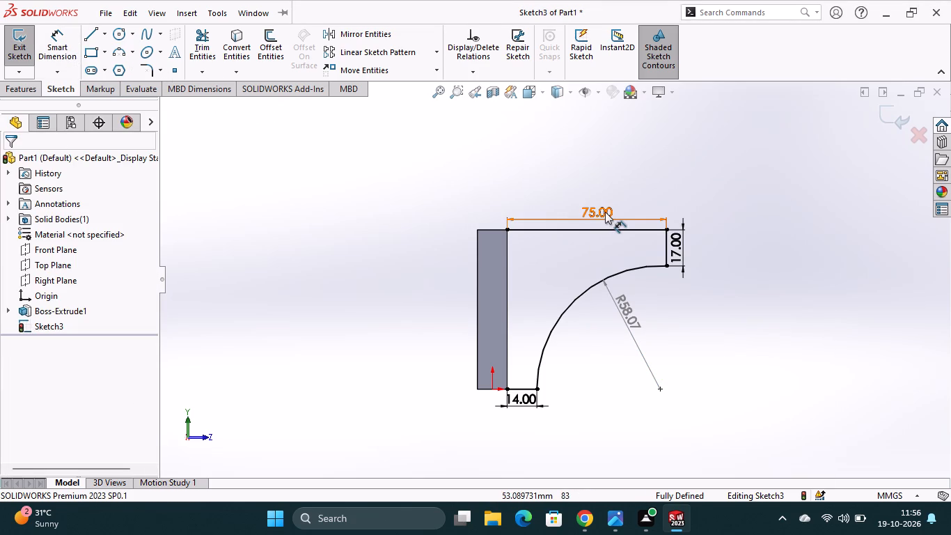
right_click(605, 212)
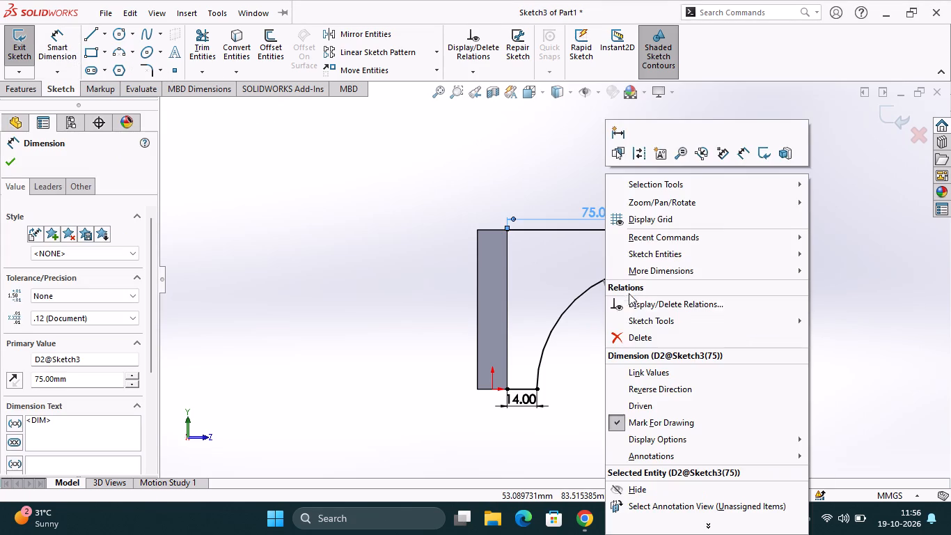
click(634, 336)
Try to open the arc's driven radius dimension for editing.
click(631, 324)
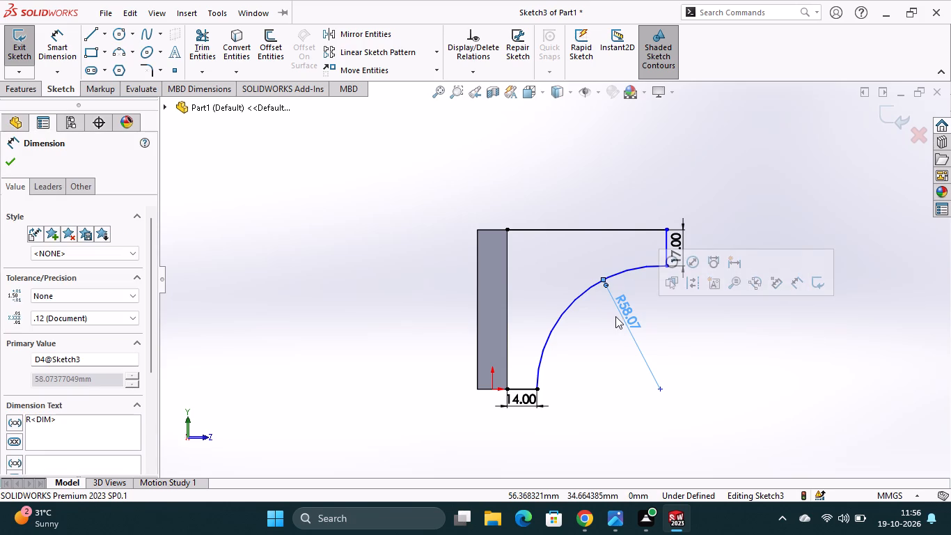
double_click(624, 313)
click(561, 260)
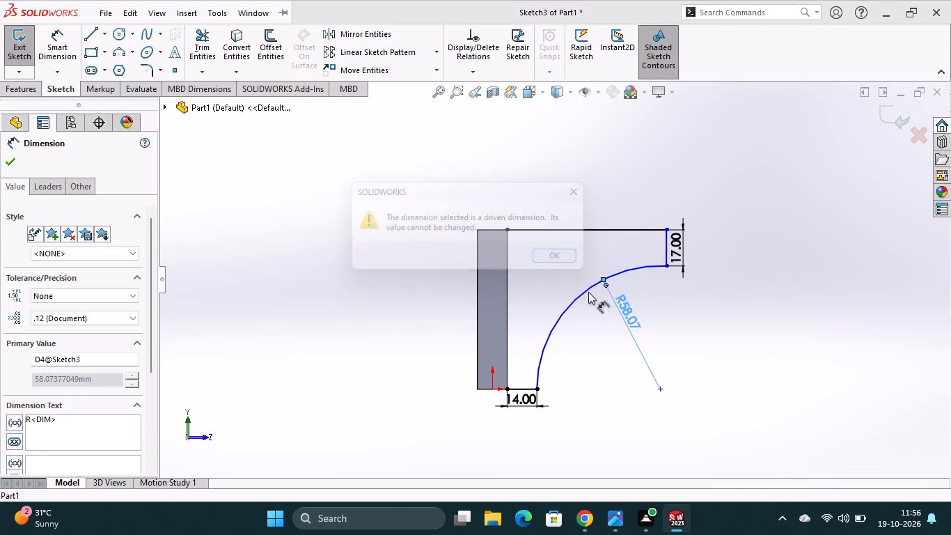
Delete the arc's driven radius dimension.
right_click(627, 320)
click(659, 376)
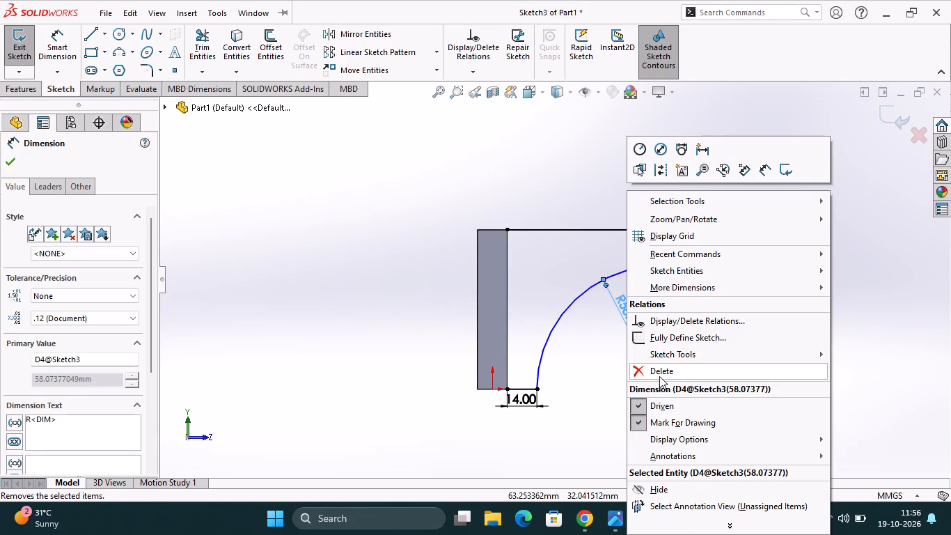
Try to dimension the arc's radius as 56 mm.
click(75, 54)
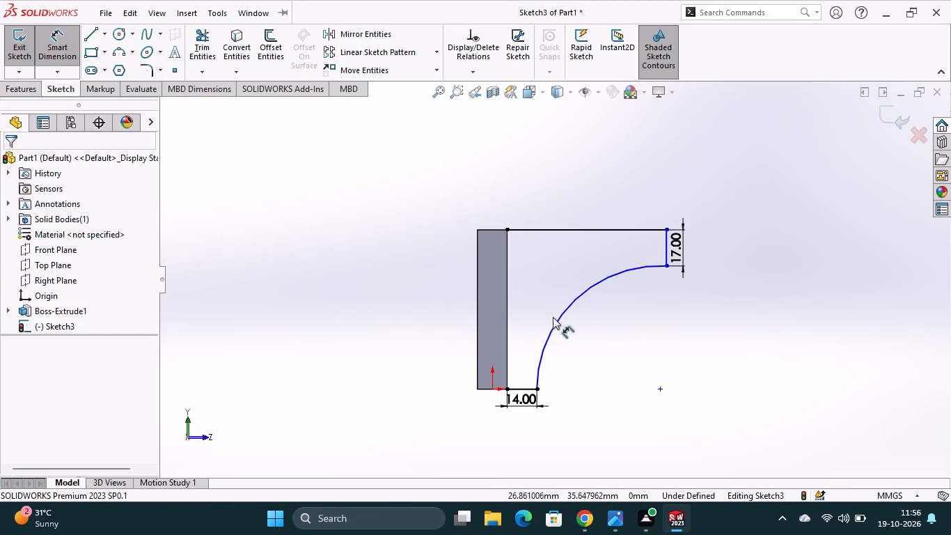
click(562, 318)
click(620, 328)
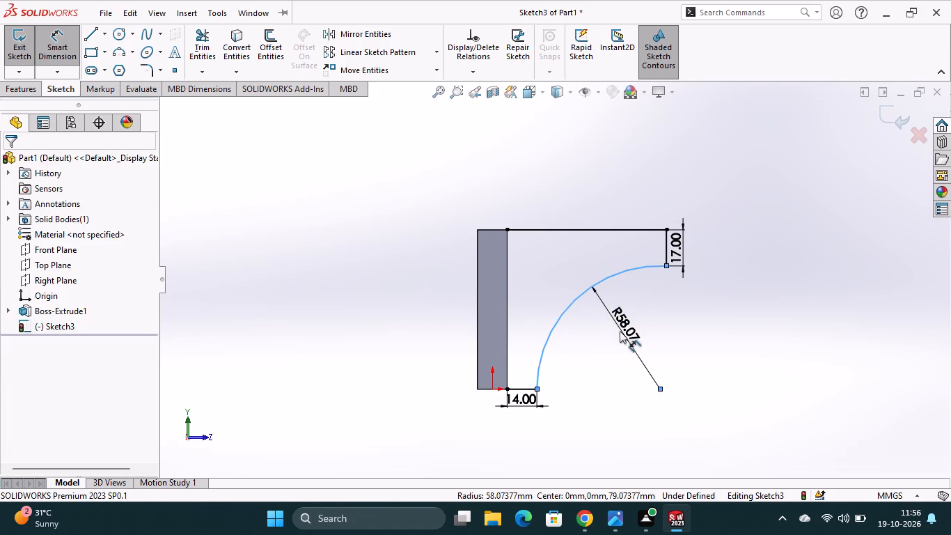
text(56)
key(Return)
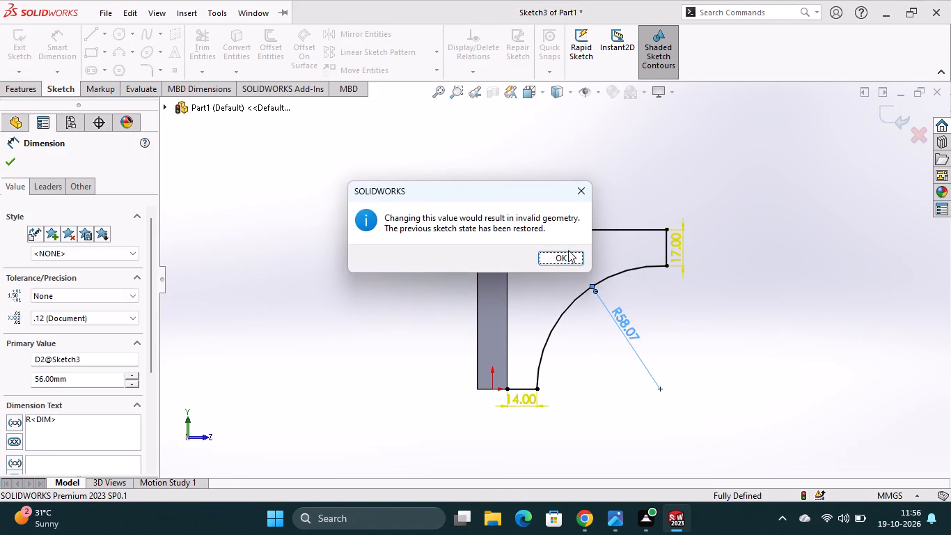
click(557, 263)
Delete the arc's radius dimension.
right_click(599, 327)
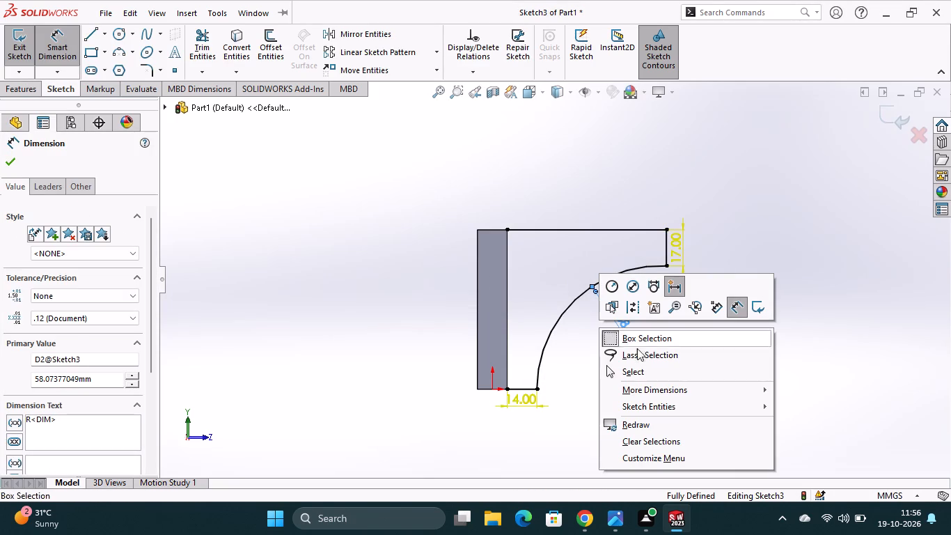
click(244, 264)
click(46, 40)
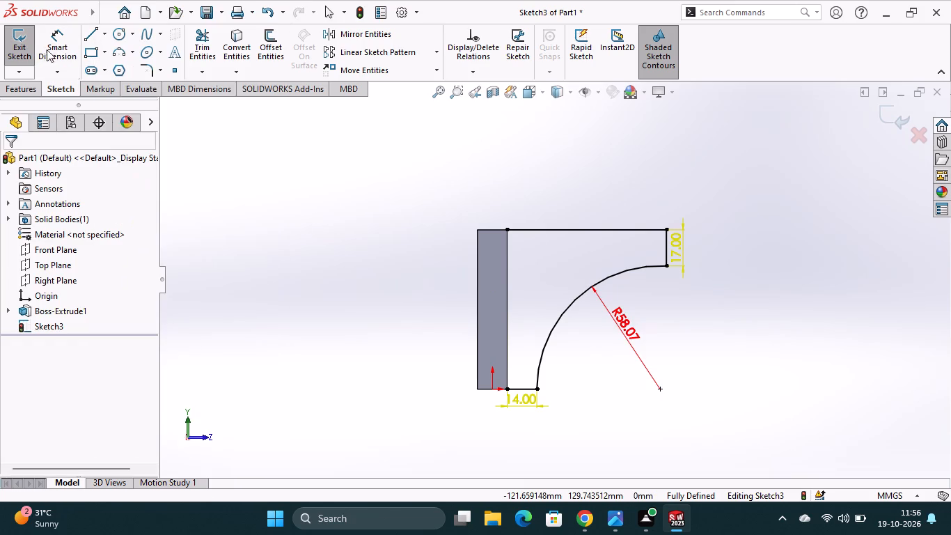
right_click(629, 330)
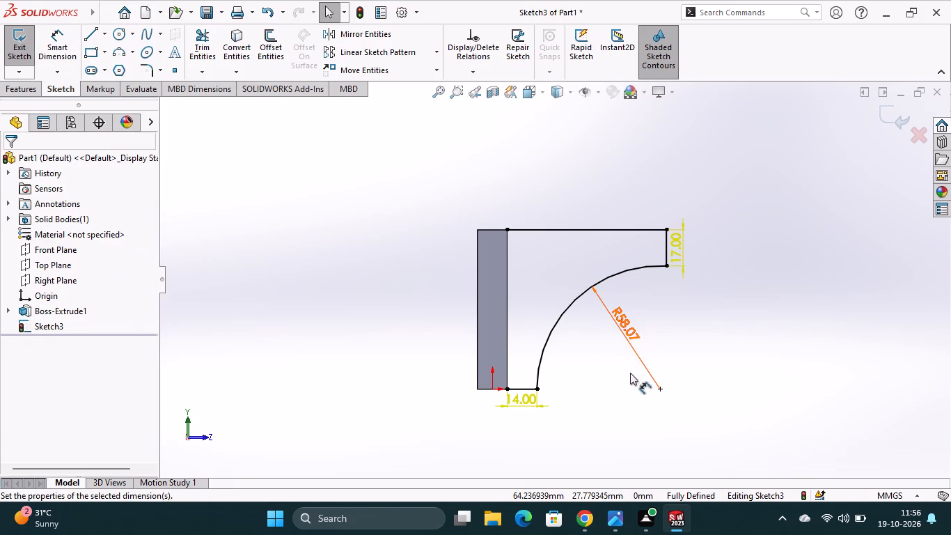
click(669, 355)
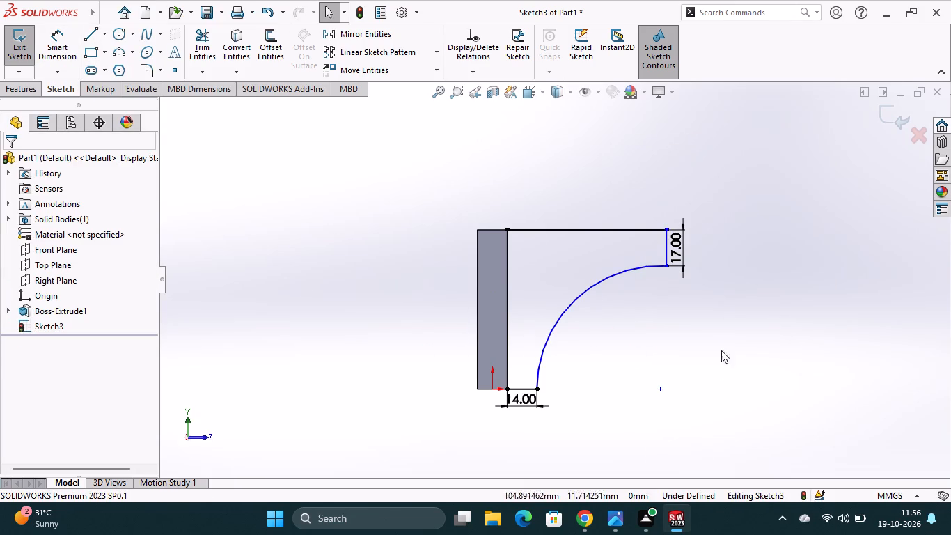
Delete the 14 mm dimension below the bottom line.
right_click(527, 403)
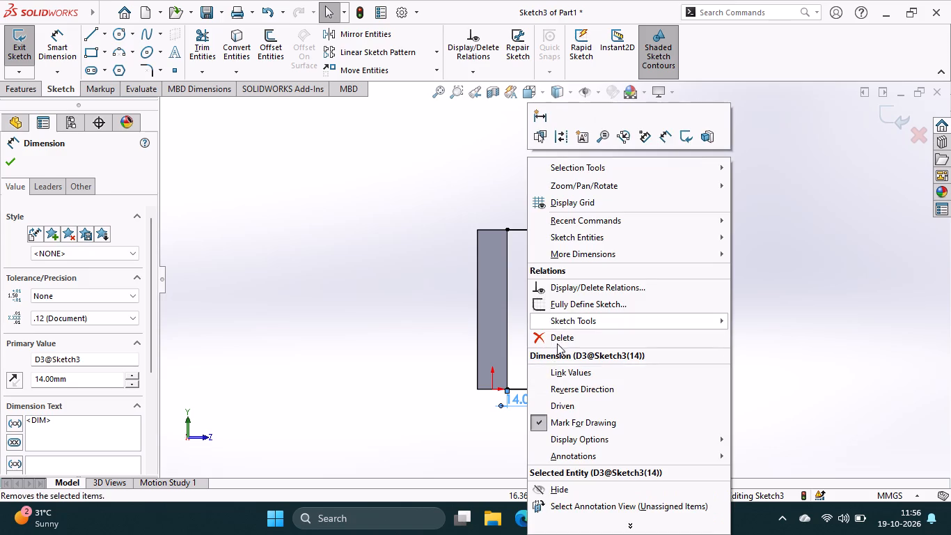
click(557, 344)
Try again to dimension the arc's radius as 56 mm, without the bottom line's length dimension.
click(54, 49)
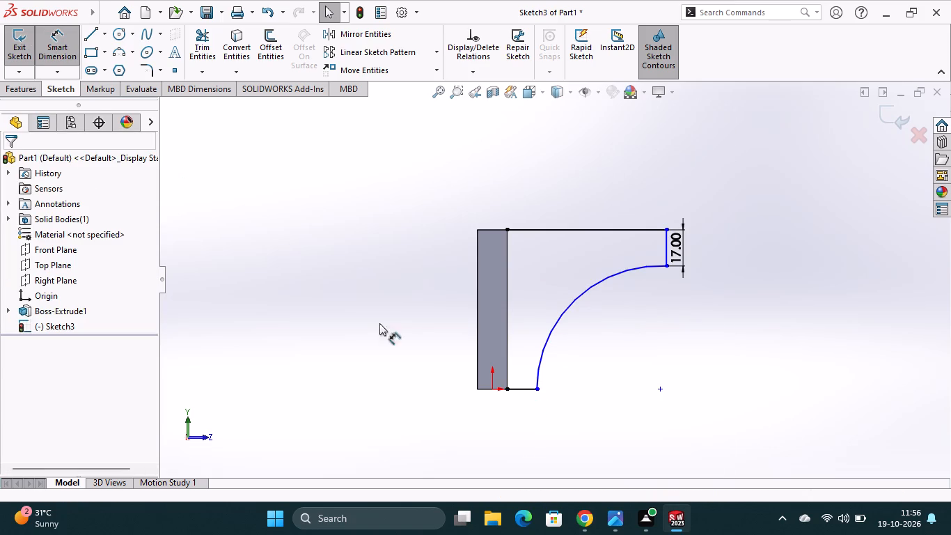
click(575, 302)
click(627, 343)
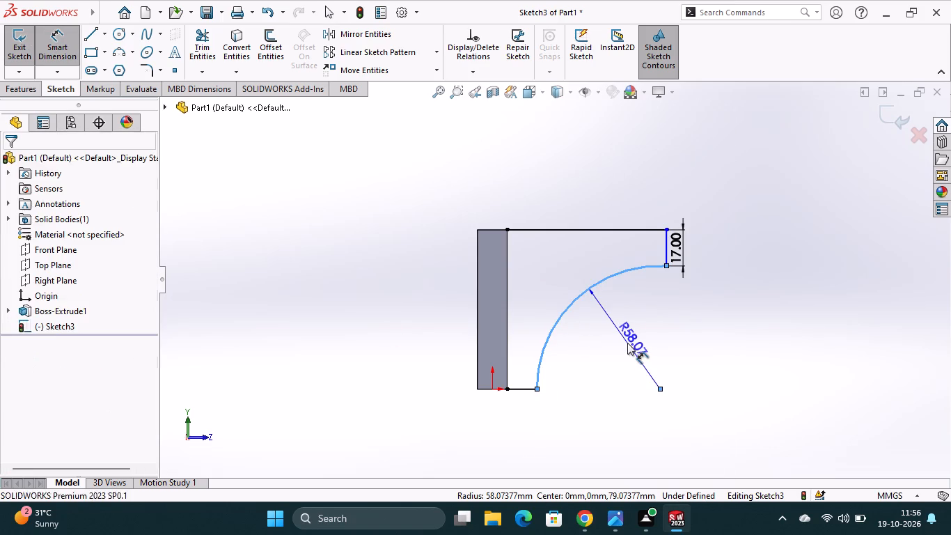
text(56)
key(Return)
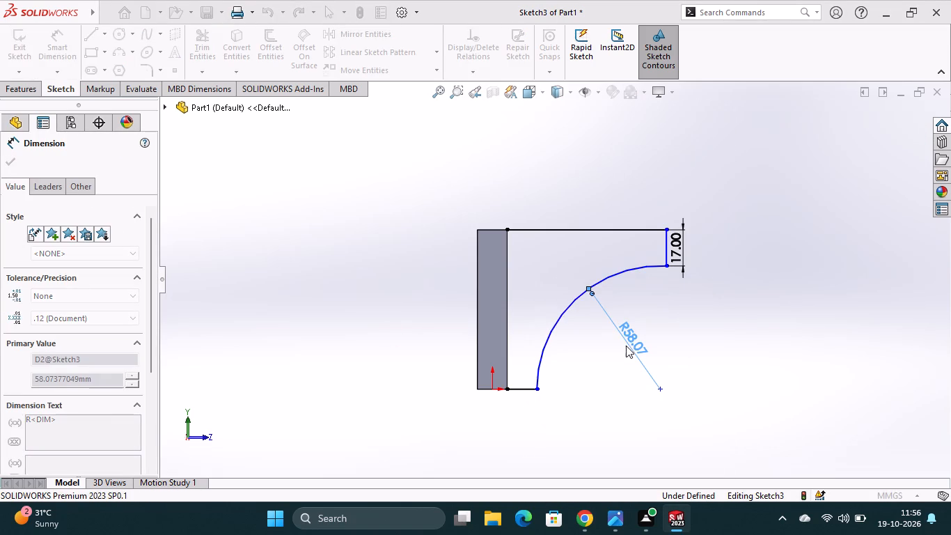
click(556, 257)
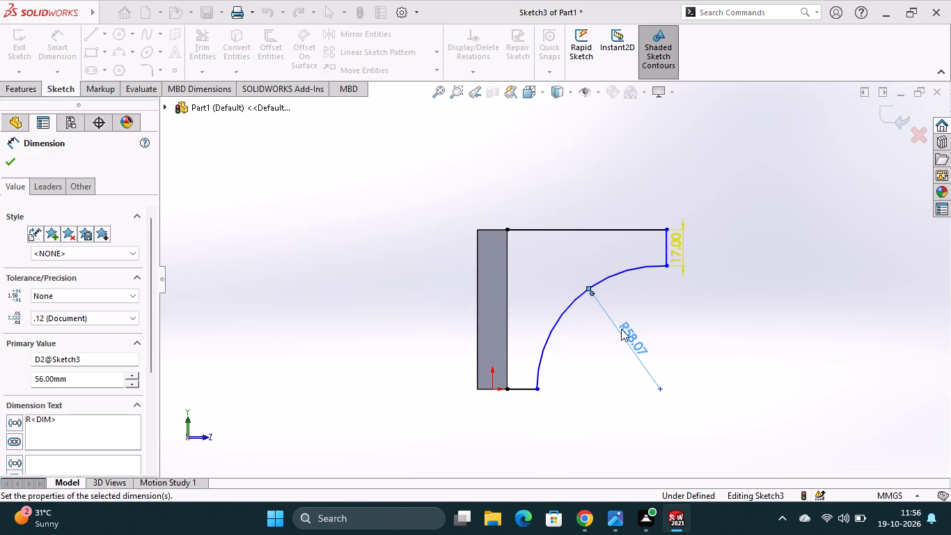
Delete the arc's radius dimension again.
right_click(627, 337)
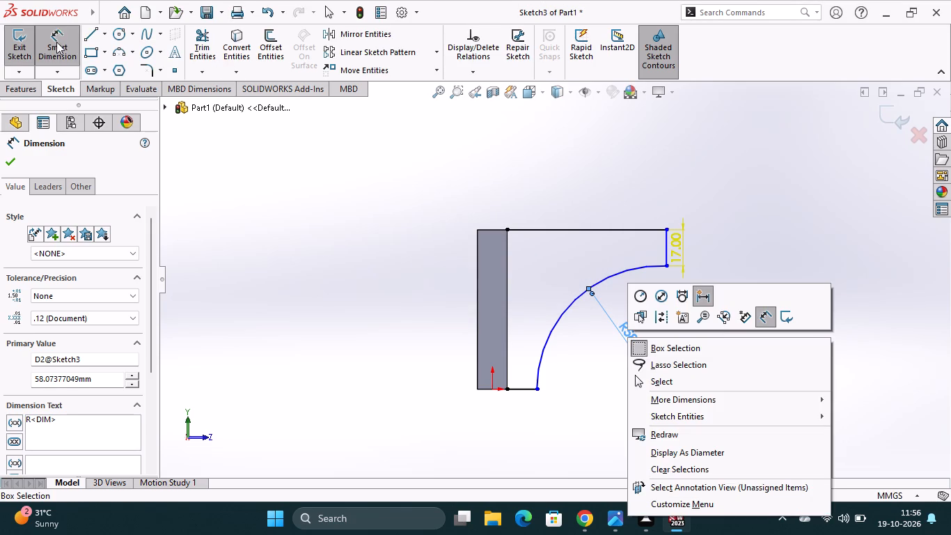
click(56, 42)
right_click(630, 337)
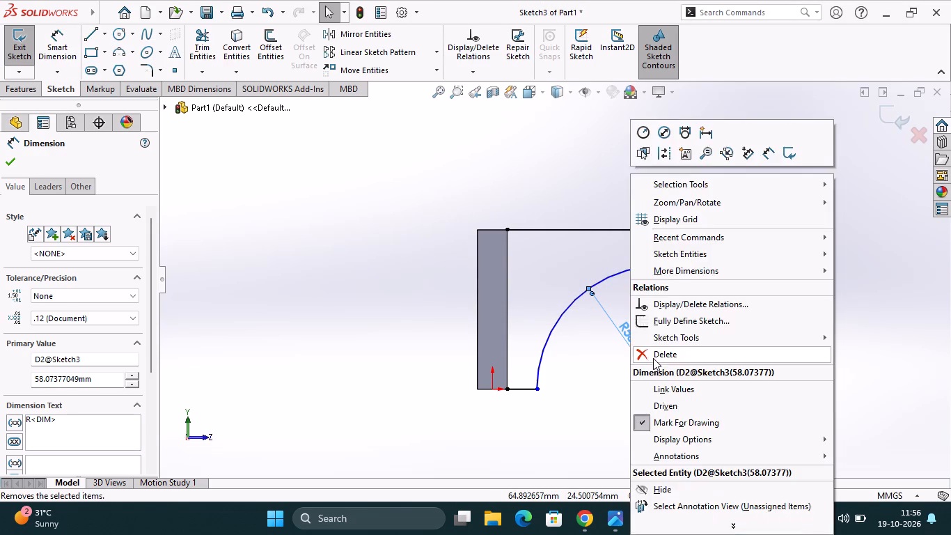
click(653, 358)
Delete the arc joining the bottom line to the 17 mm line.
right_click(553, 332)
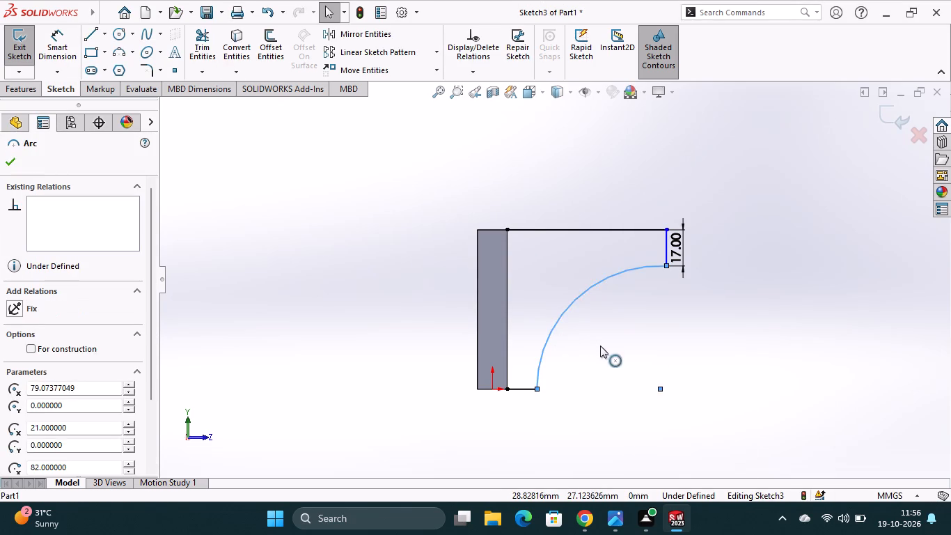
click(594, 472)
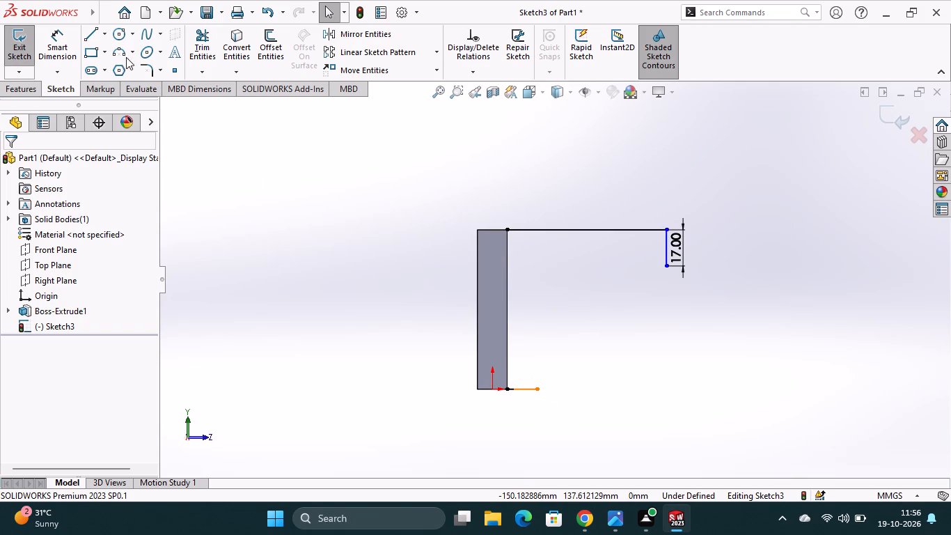
Dimension the bottom line's length as 15 mm.
click(57, 42)
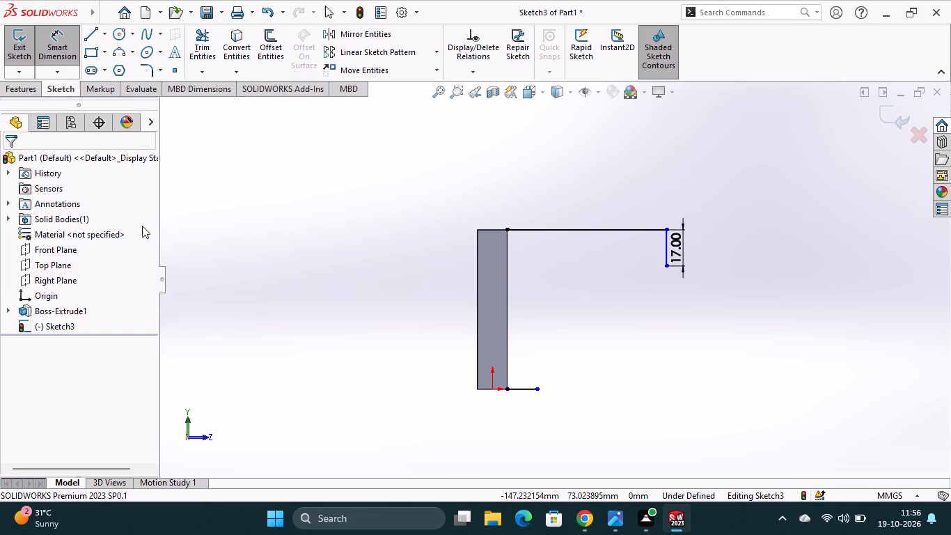
click(521, 392)
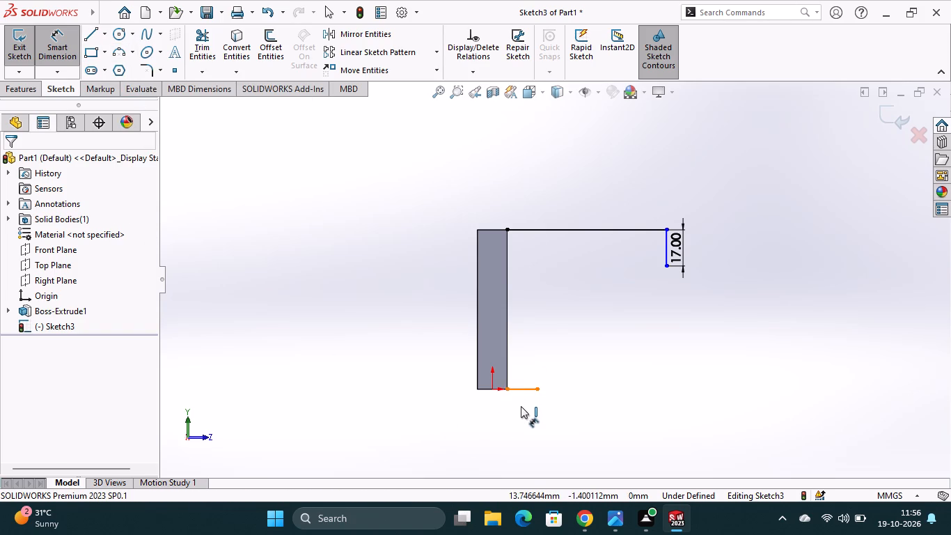
click(521, 408)
text(15)
key(Return)
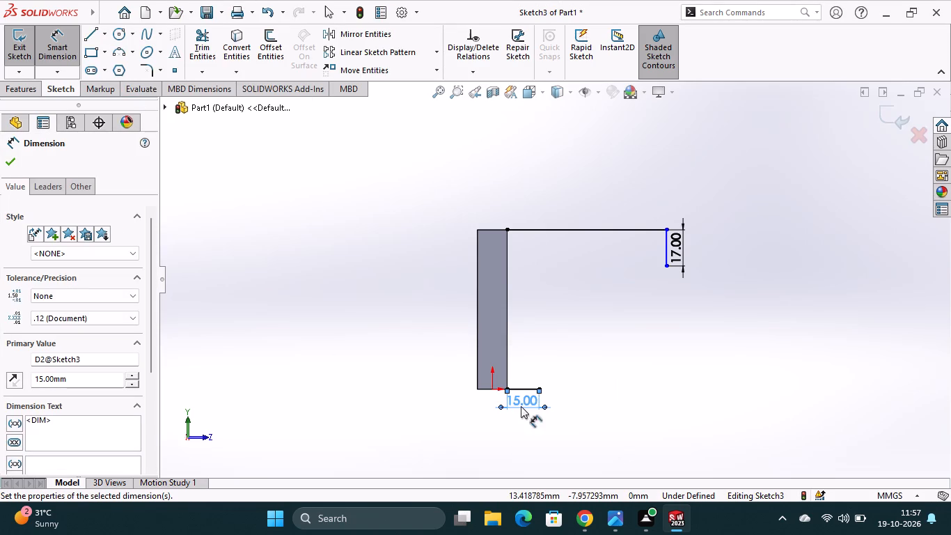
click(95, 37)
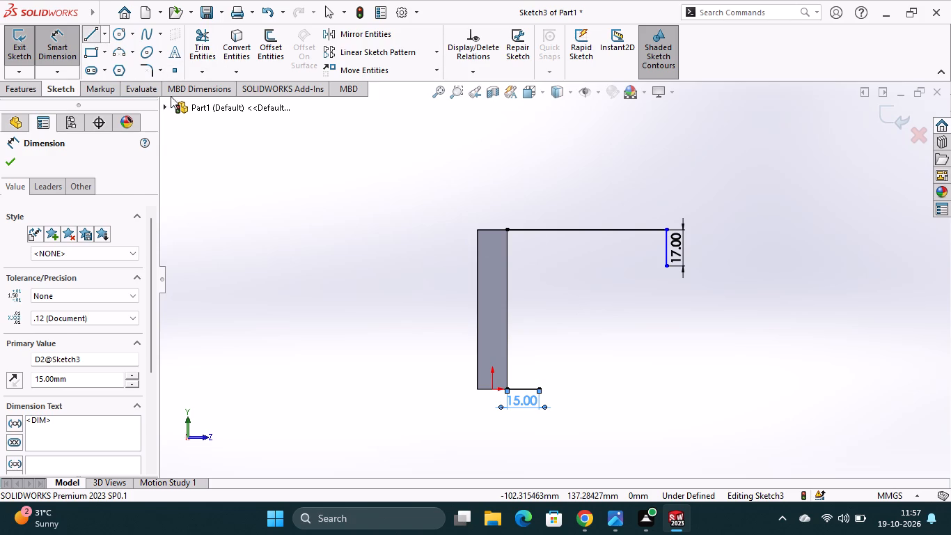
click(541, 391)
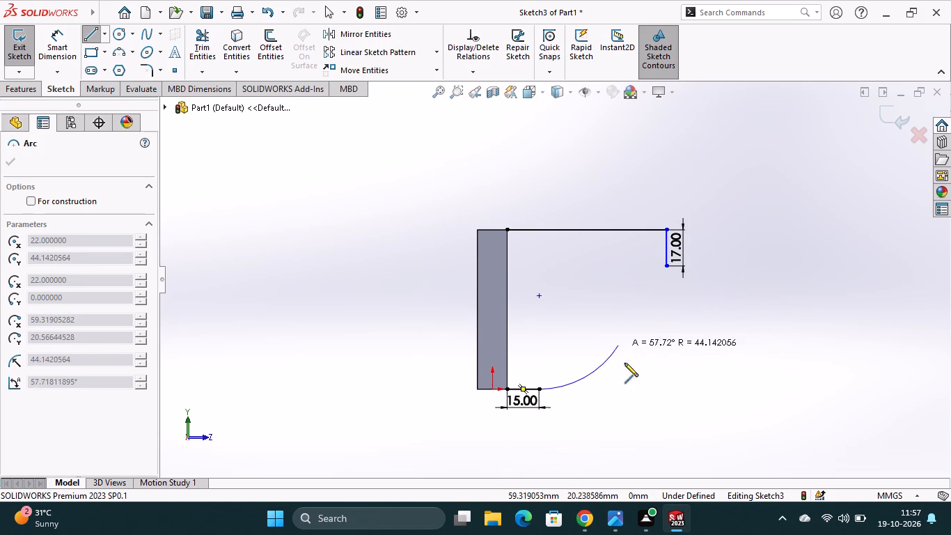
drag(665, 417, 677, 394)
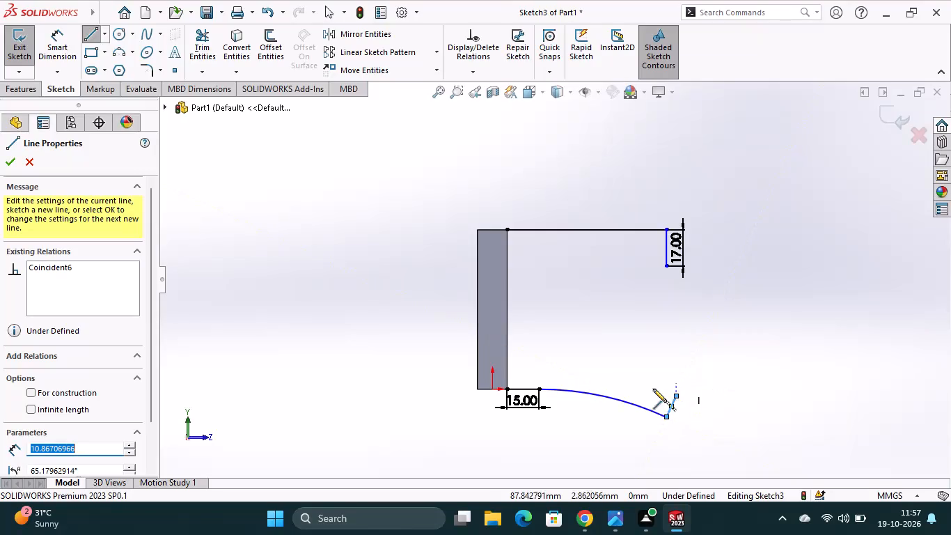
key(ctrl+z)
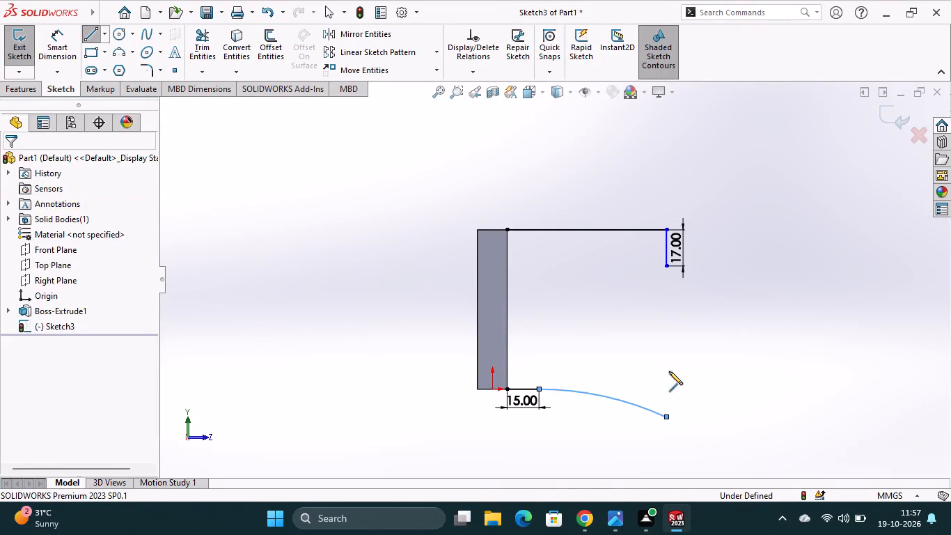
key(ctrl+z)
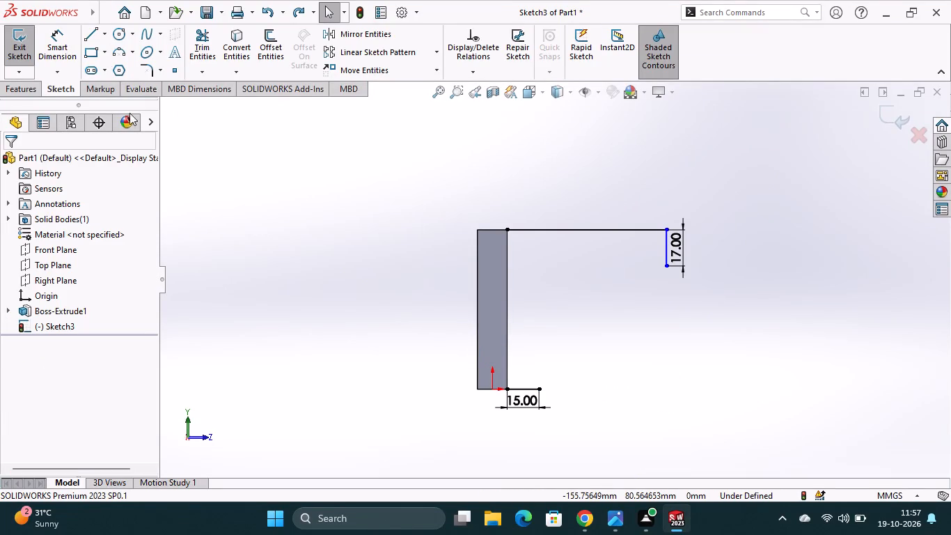
Draw a three-point arc of about 52.5 mm radius from the bottom line's free end to the lower end of the 17 mm line.
click(120, 50)
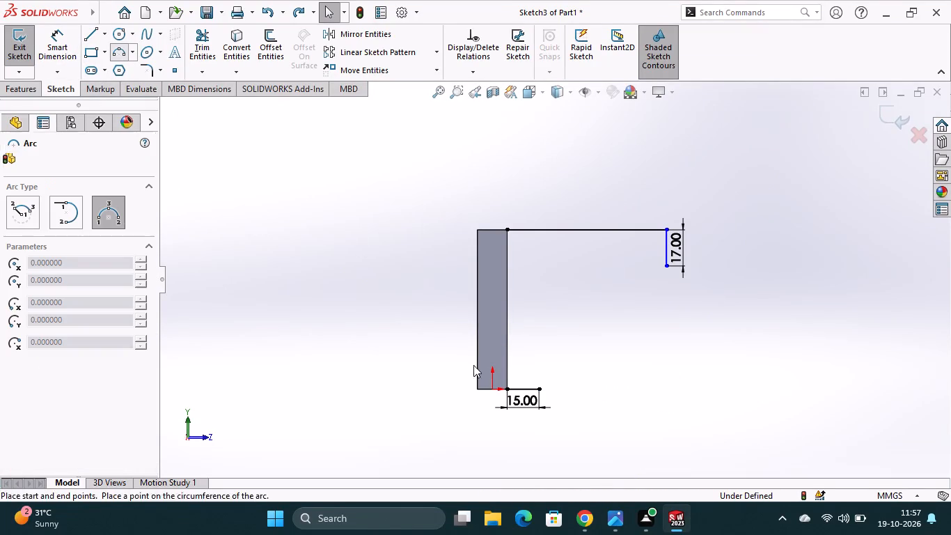
click(539, 390)
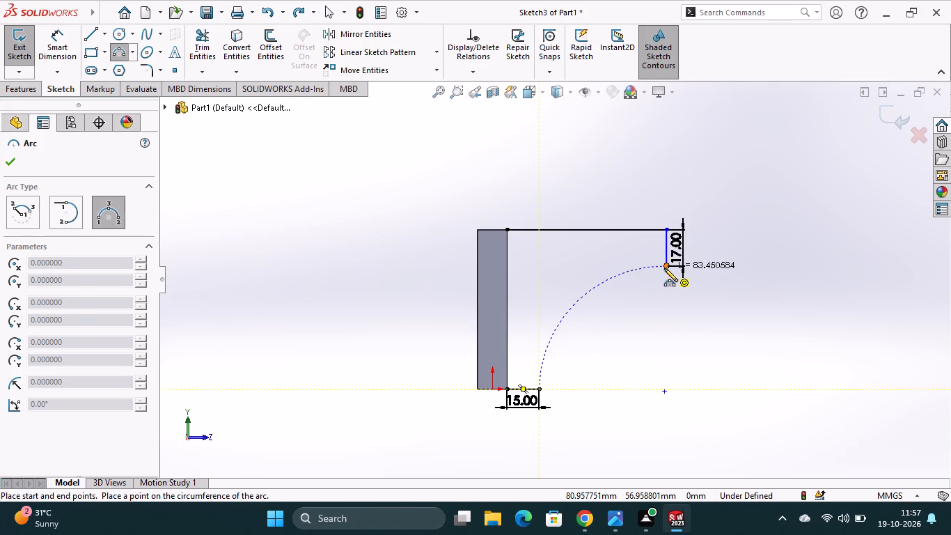
click(664, 268)
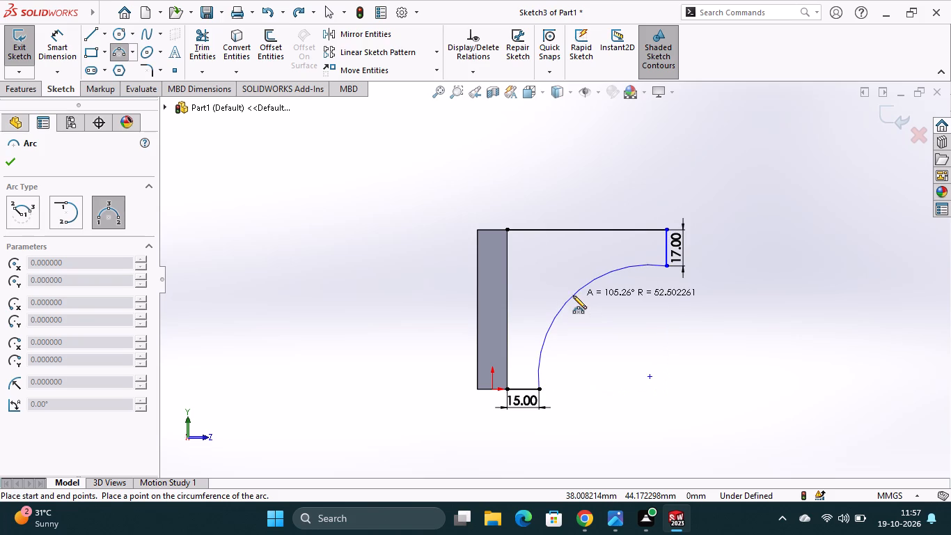
click(573, 295)
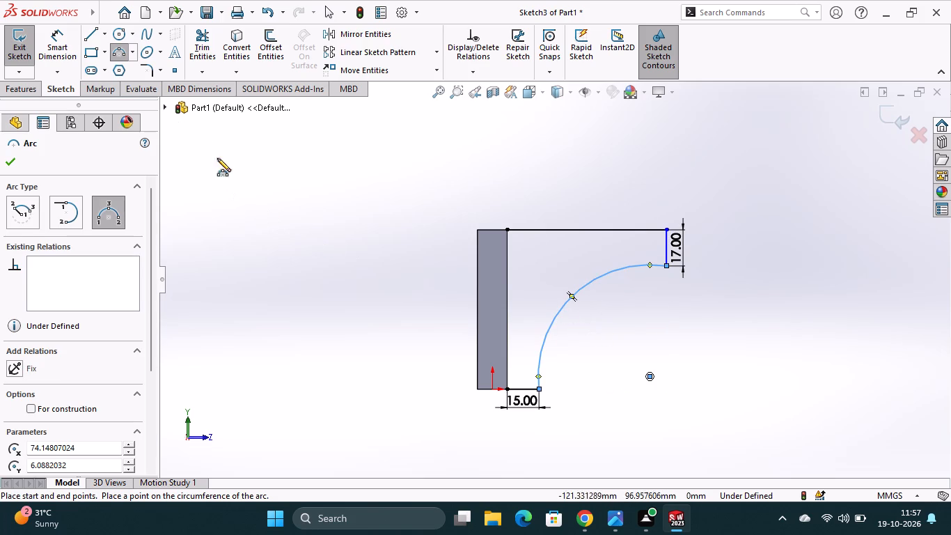
Dimension the arc's radius as 56 mm.
click(47, 45)
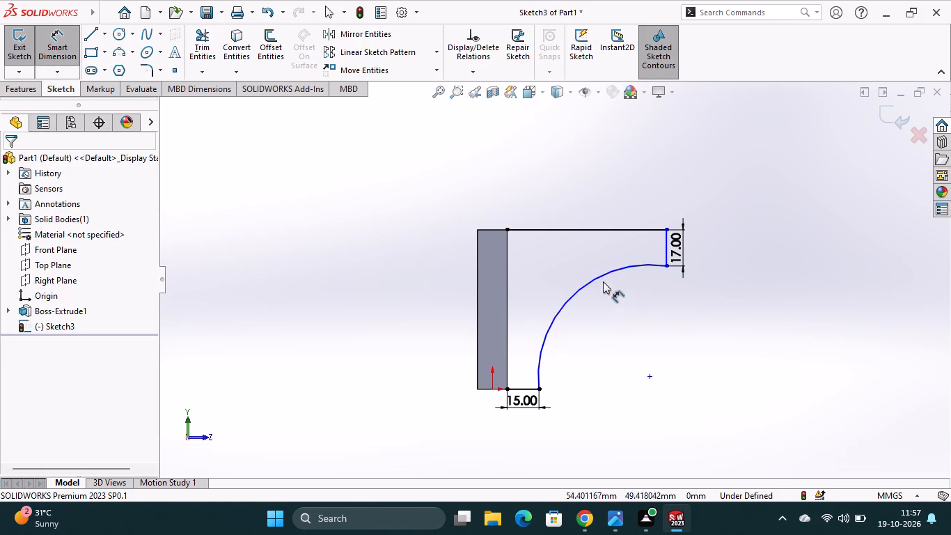
click(602, 280)
click(626, 327)
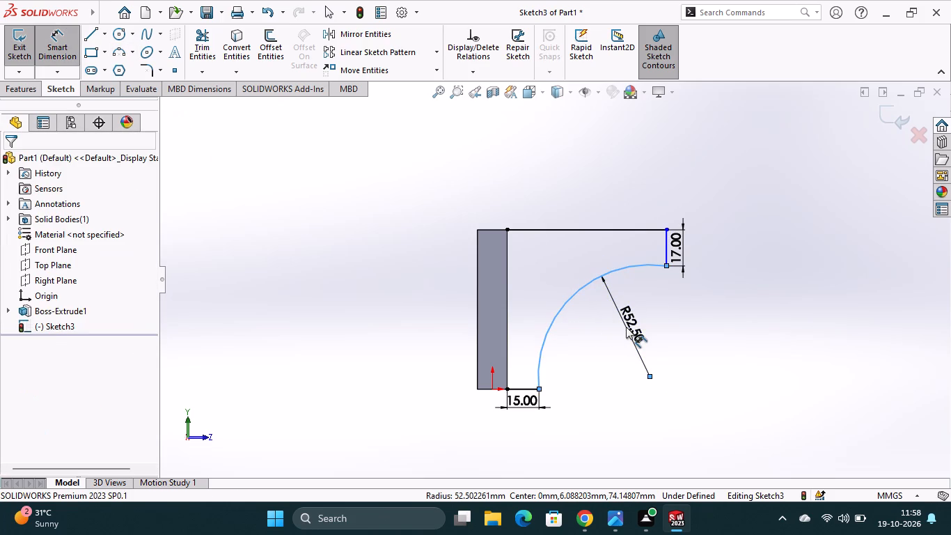
text(56)
key(Return)
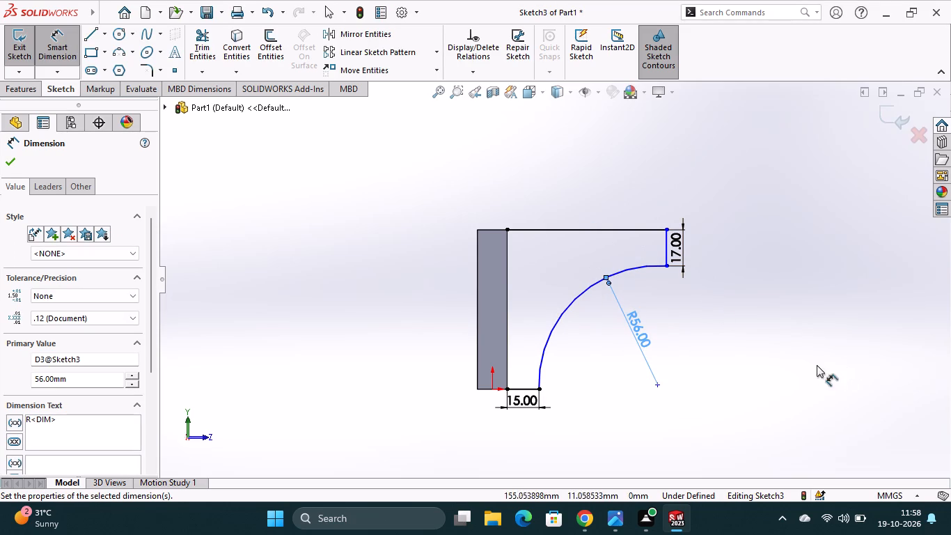
Set the bottom line's length to 14 mm.
double_click(519, 401)
key(1)
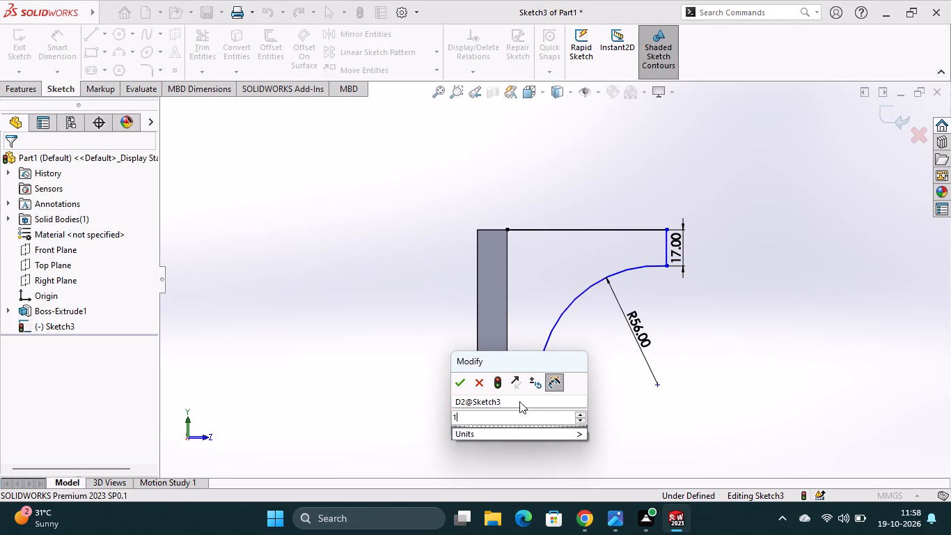
key(4)
key(Return)
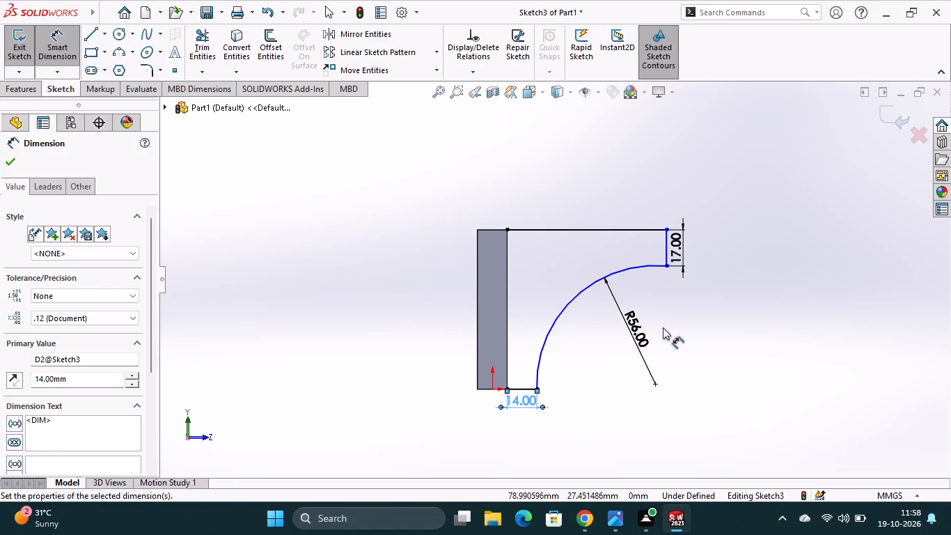
Dimension the top horizontal line's length as 75 mm.
click(588, 228)
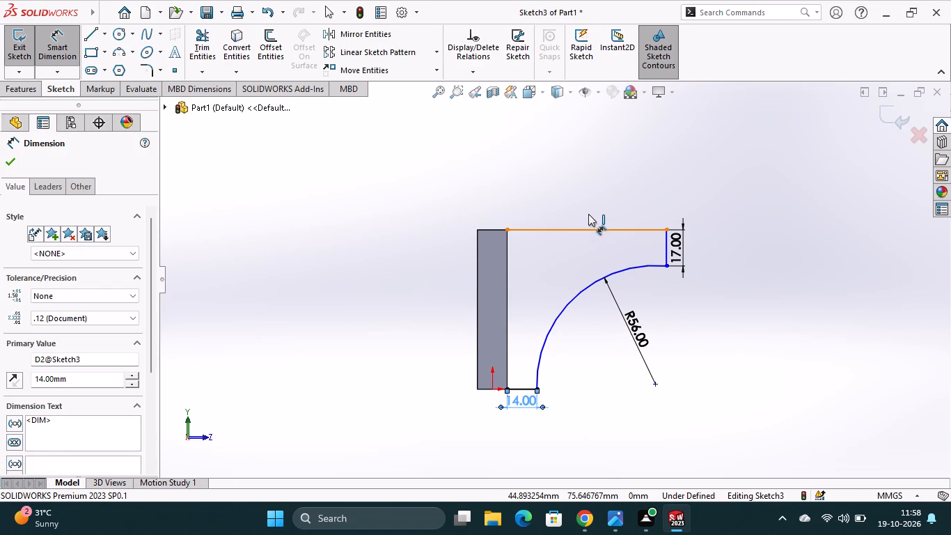
click(589, 211)
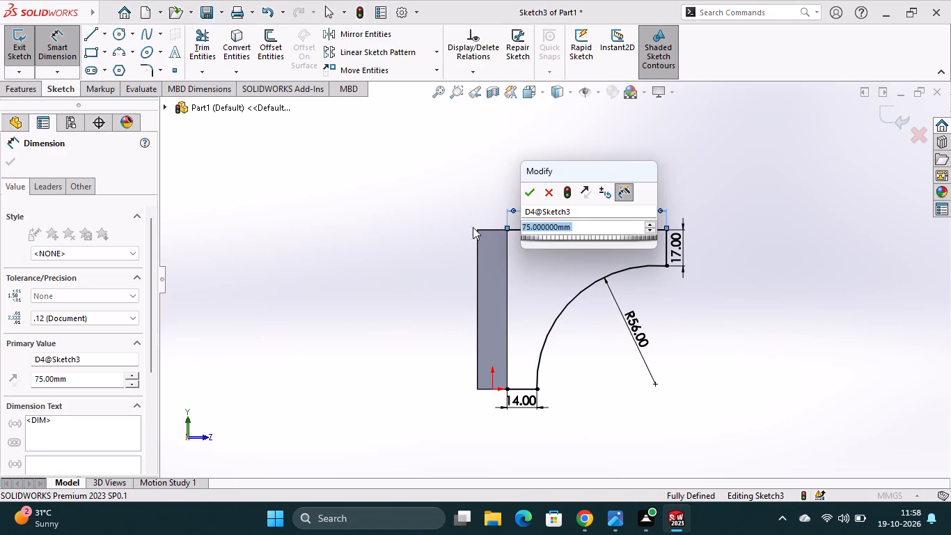
click(537, 193)
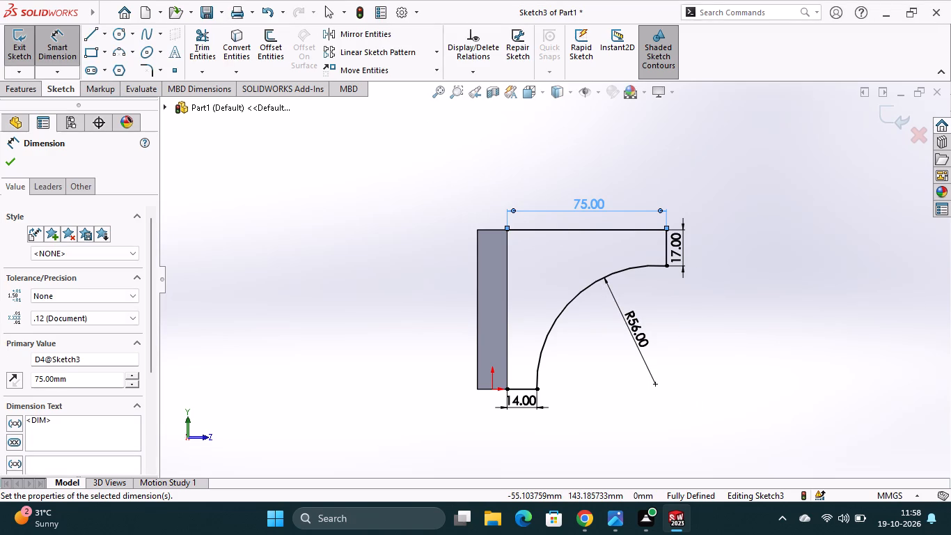
click(8, 158)
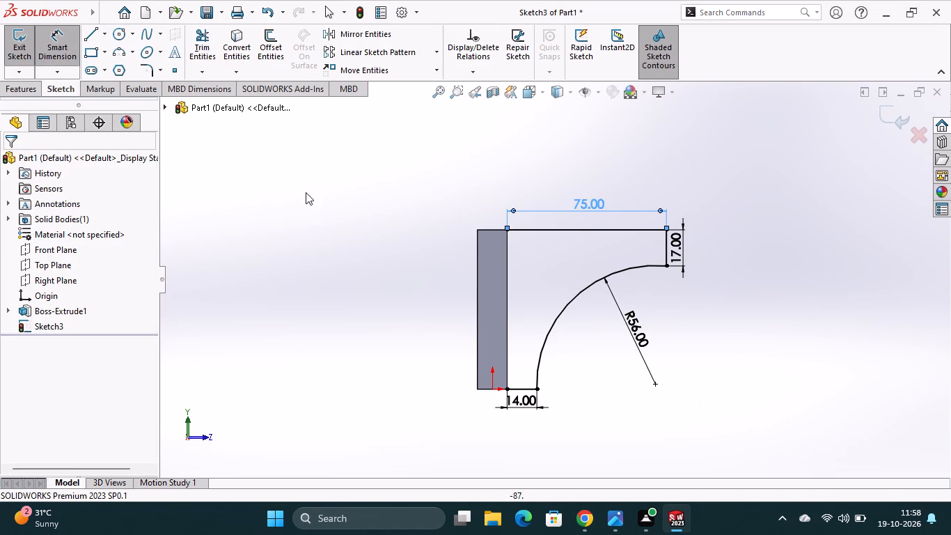
Extrude the arch profile 14 mm about the mid plane, closing the sketch with the model edges and merging it with the plate.
click(24, 90)
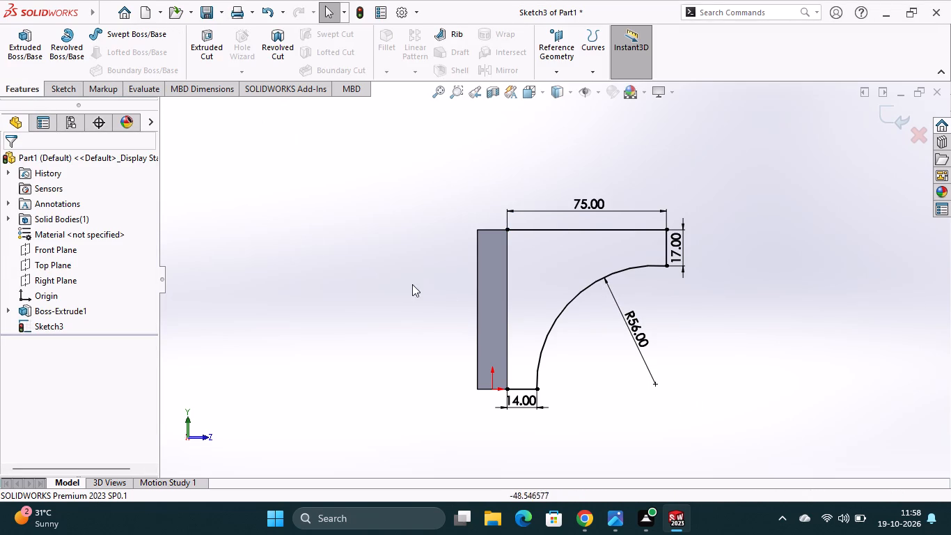
middle_drag(707, 356, 677, 386)
scroll(707, 356, up, 1)
scroll(705, 359, down, 1)
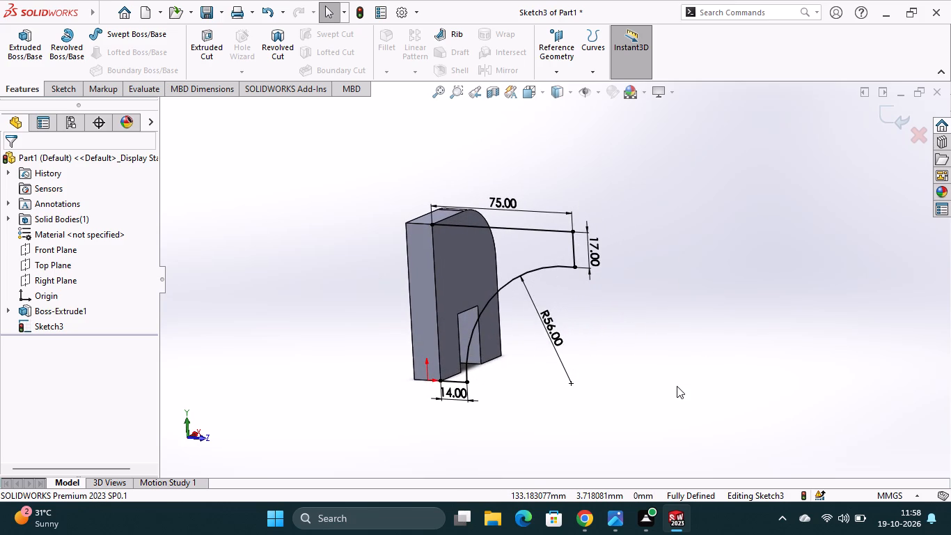
click(12, 52)
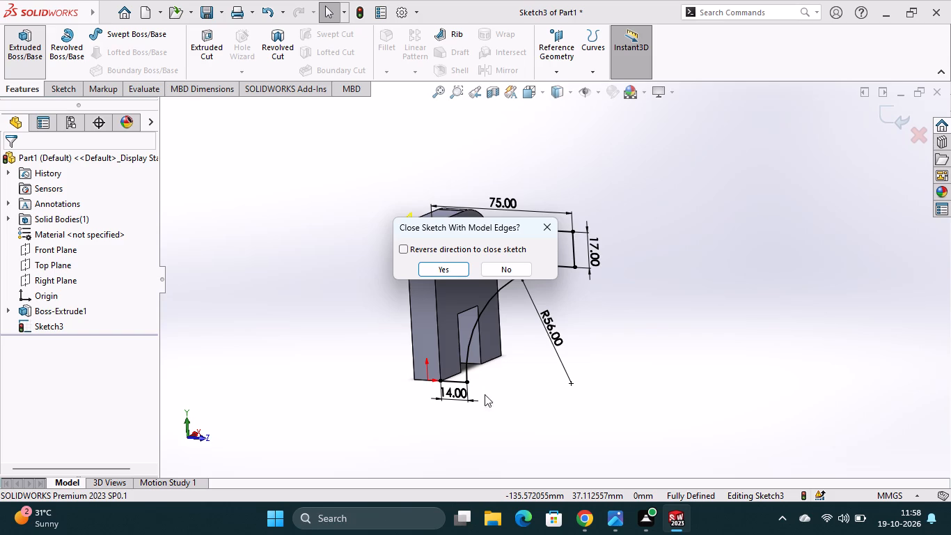
middle_drag(589, 396, 556, 418)
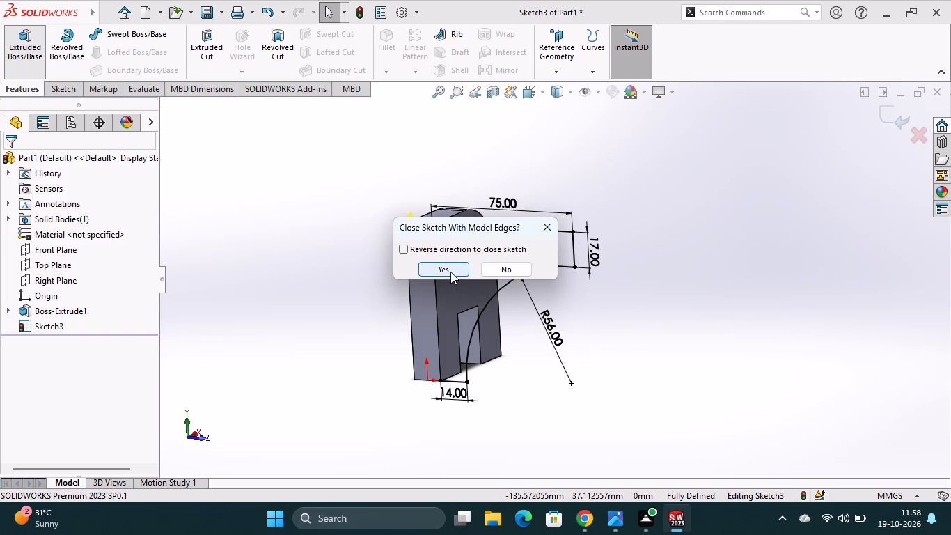
click(450, 272)
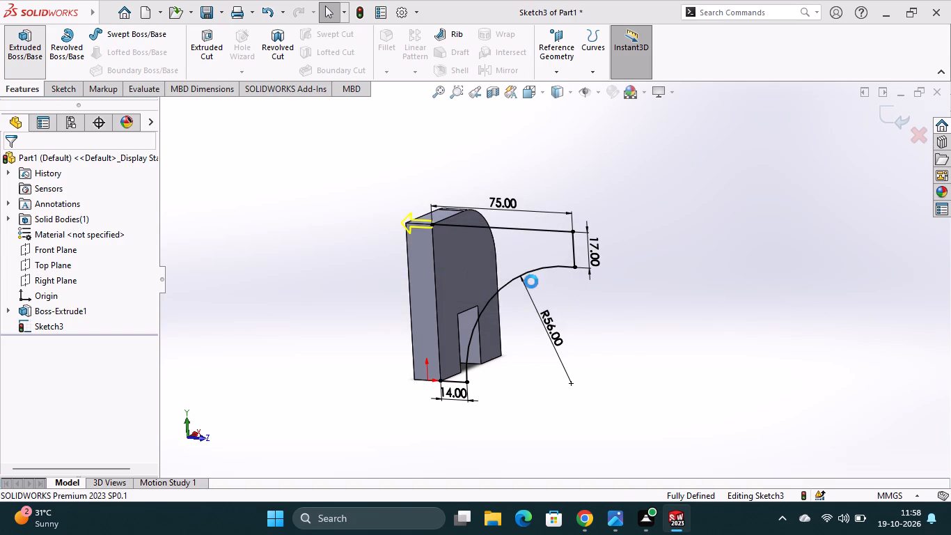
scroll(592, 290, up, 3)
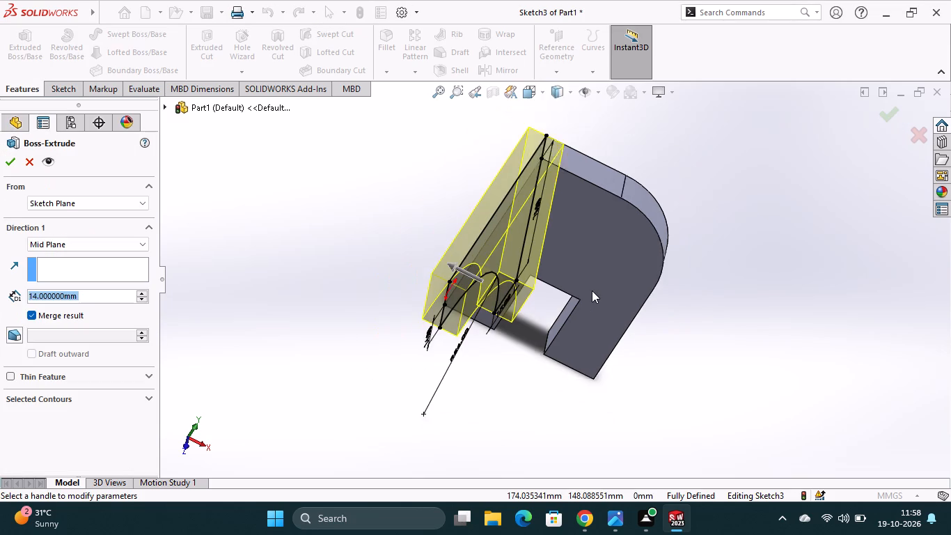
middle_drag(597, 291, 563, 281)
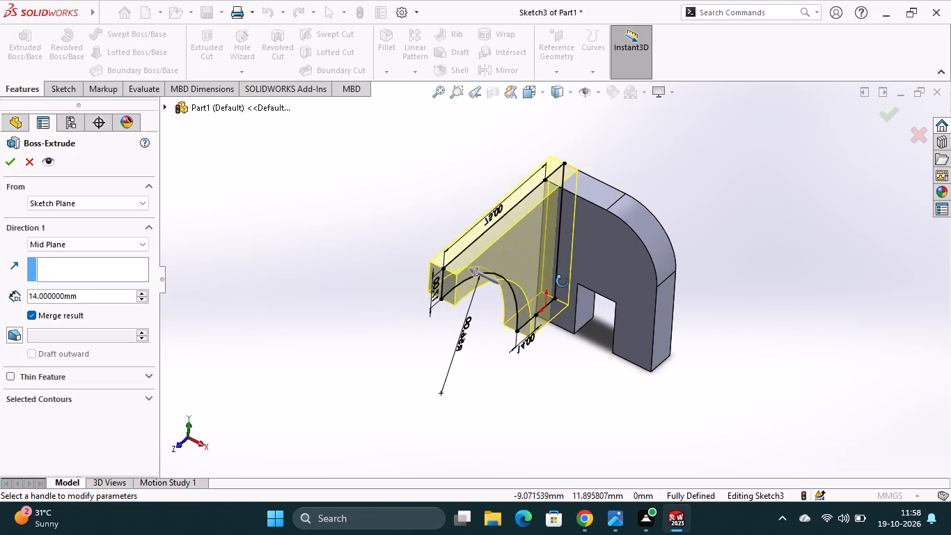
middle_drag(563, 281, 526, 405)
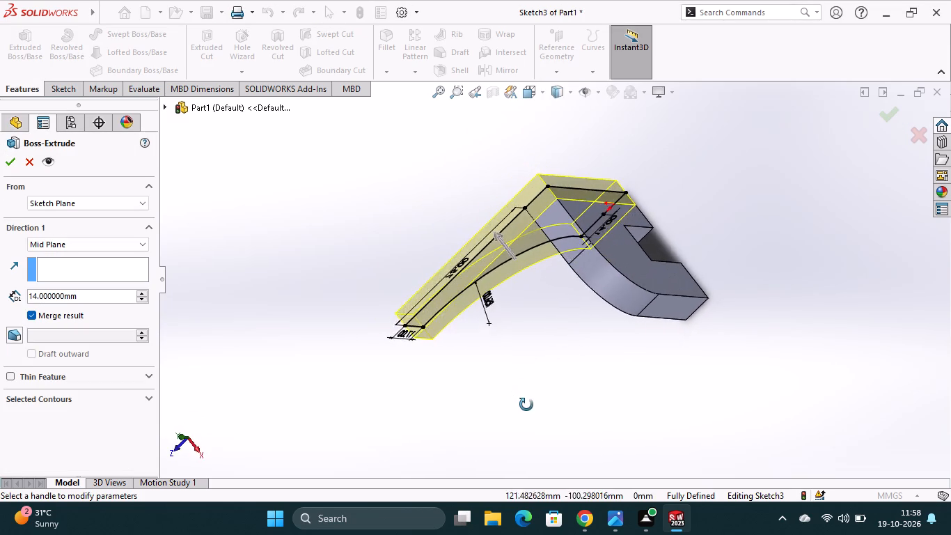
middle_drag(526, 405, 558, 373)
middle_drag(560, 359, 553, 251)
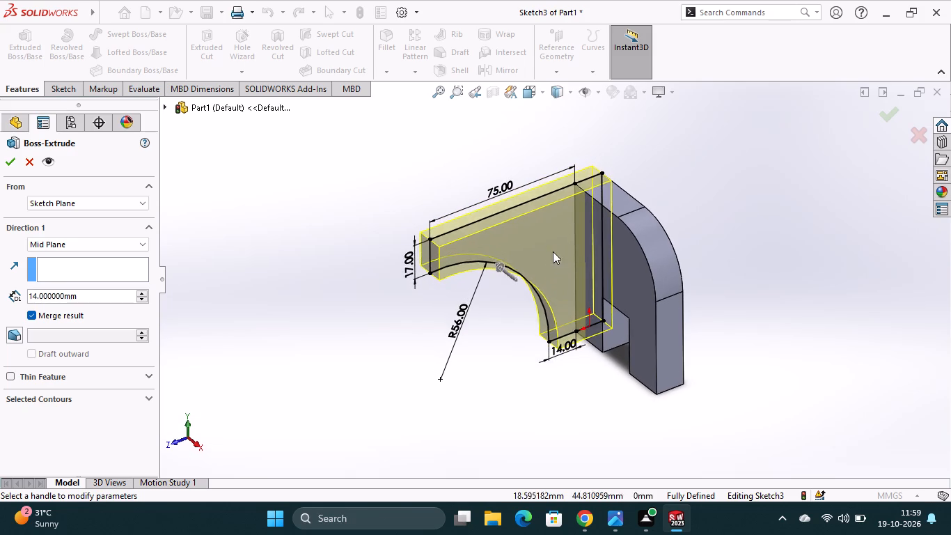
middle_drag(720, 414, 709, 343)
scroll(709, 343, up, 3)
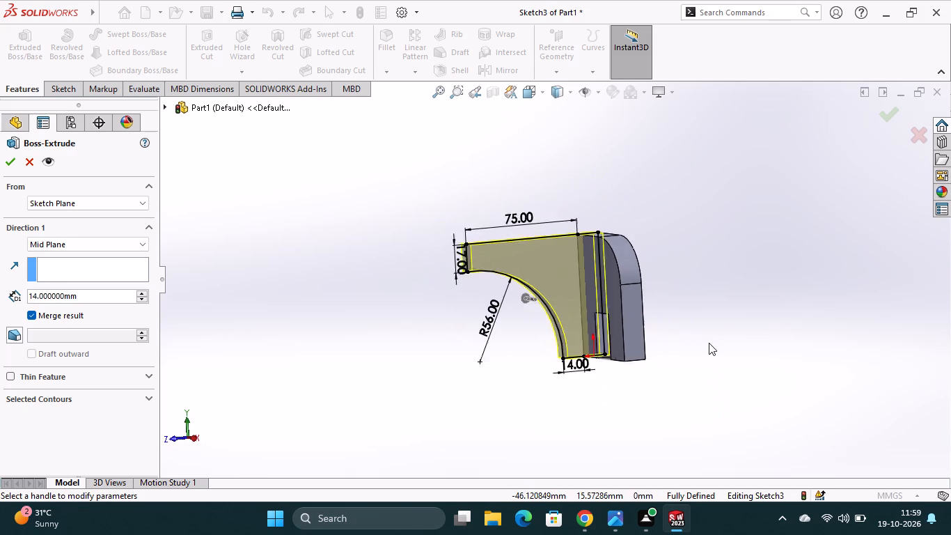
scroll(643, 402, down, 1)
scroll(643, 402, up, 1)
middle_drag(643, 402, 618, 359)
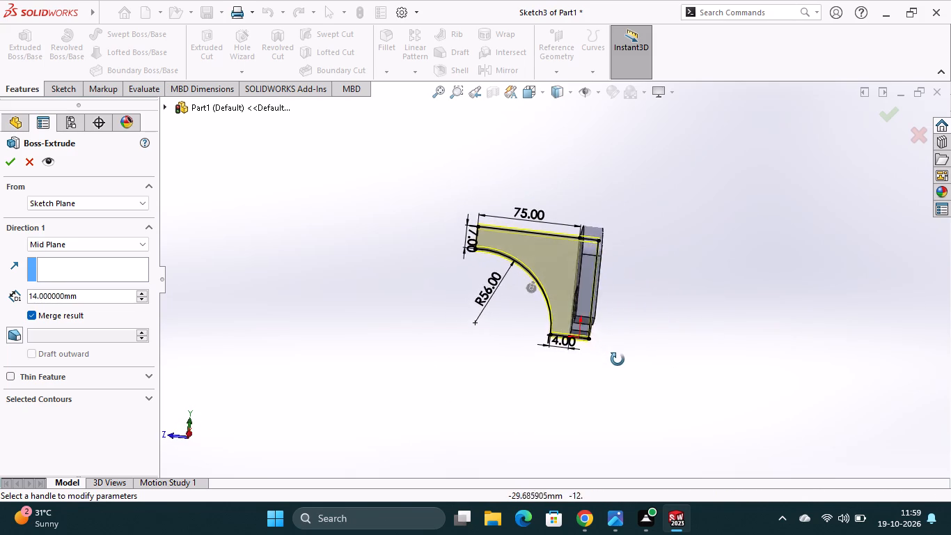
middle_drag(618, 359, 684, 383)
middle_drag(547, 396, 560, 403)
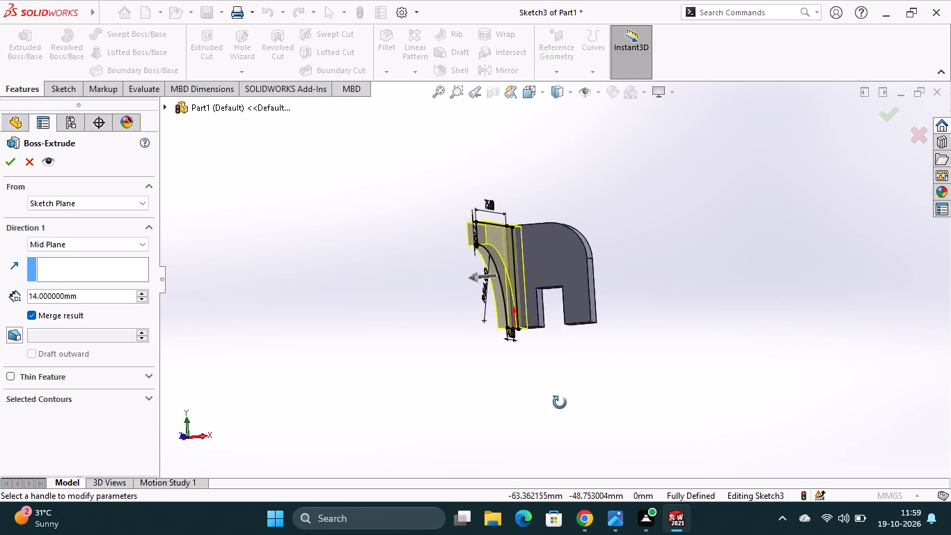
middle_drag(560, 403, 655, 404)
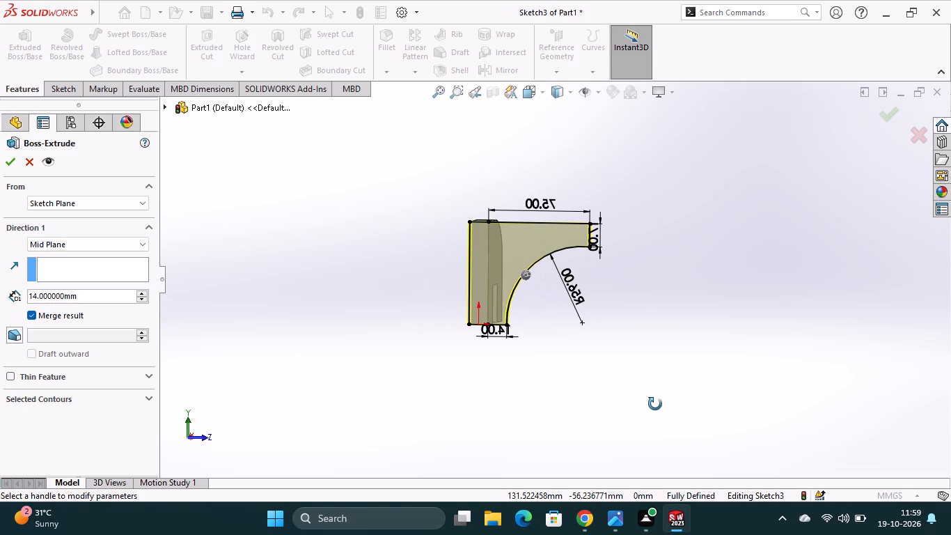
middle_drag(655, 404, 560, 404)
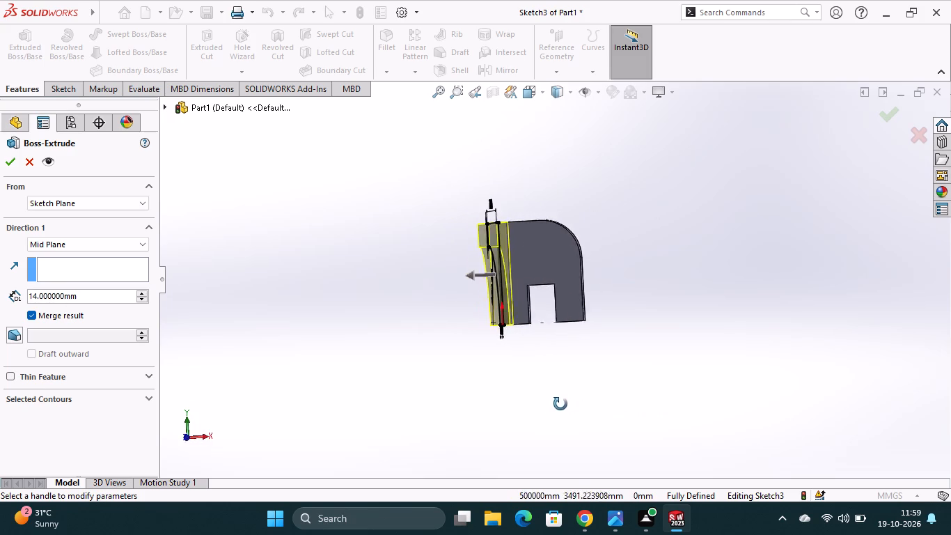
middle_drag(560, 404, 493, 388)
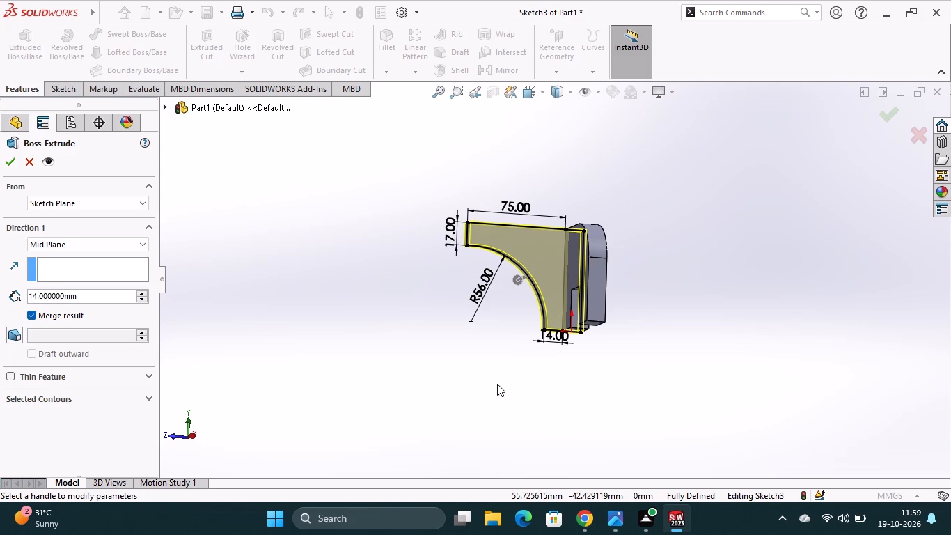
scroll(537, 385, down, 1)
middle_drag(537, 385, 532, 391)
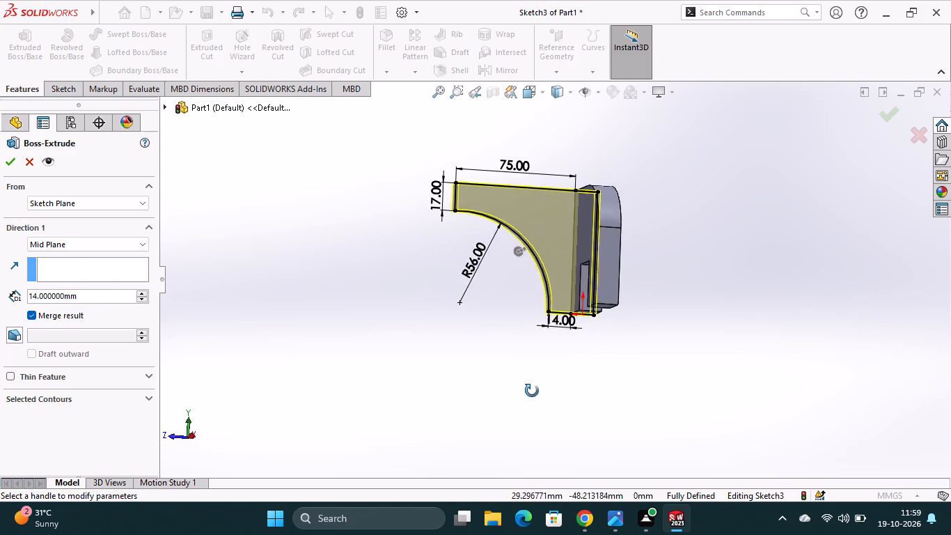
middle_drag(532, 391, 464, 391)
scroll(457, 385, up, 1)
click(10, 160)
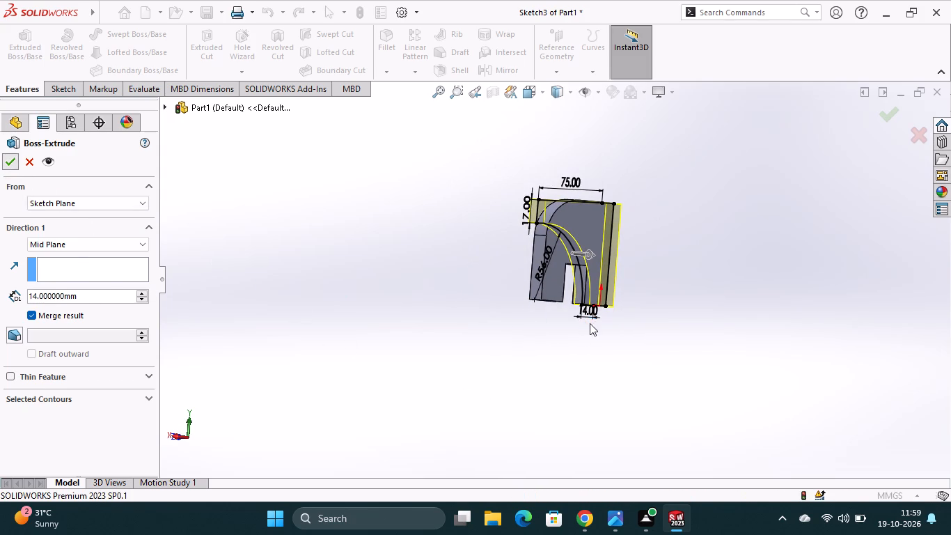
Examine the merged plate and curved arch from the side, front and above.
middle_drag(654, 343, 535, 327)
middle_drag(579, 333, 543, 332)
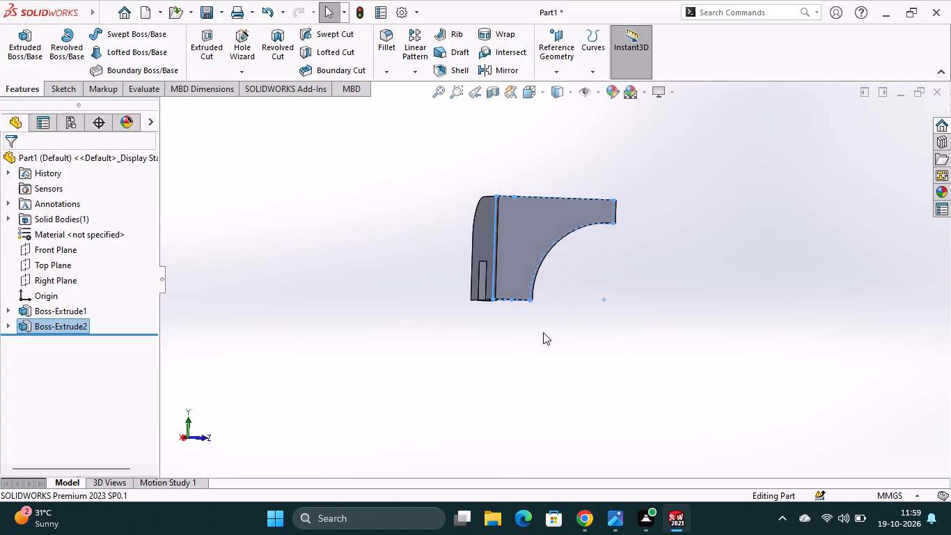
middle_drag(543, 332, 474, 326)
middle_drag(628, 327, 585, 335)
scroll(583, 274, down, 1)
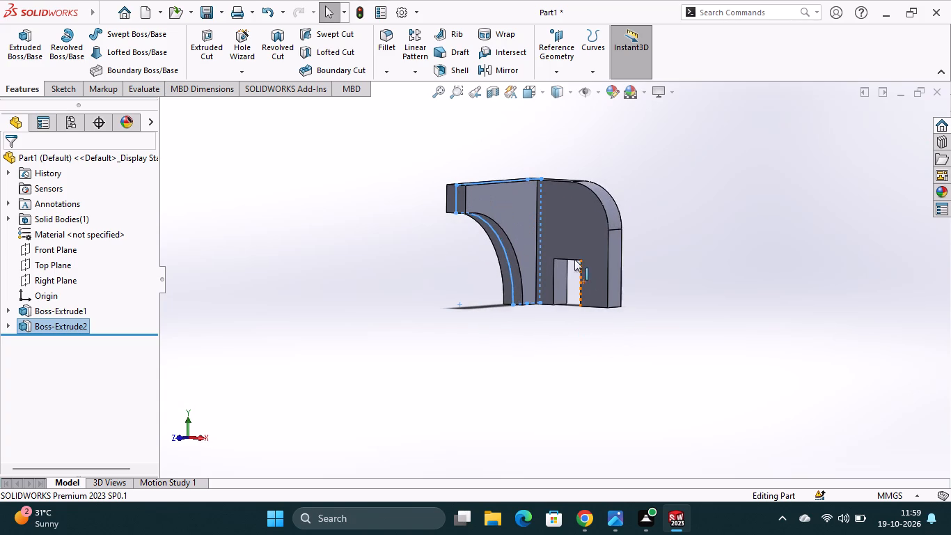
scroll(558, 234, down, 1)
key(Escape)
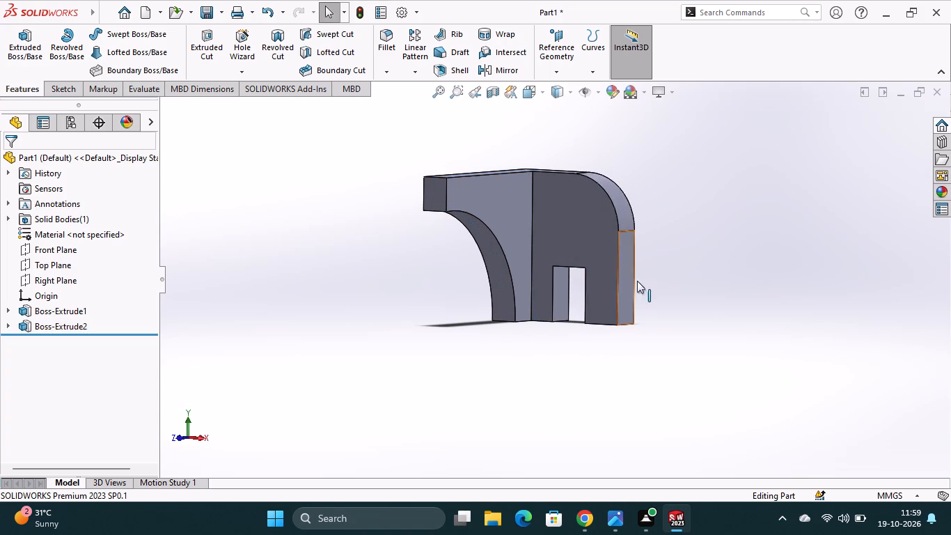
middle_drag(671, 249, 661, 369)
middle_drag(693, 285, 693, 316)
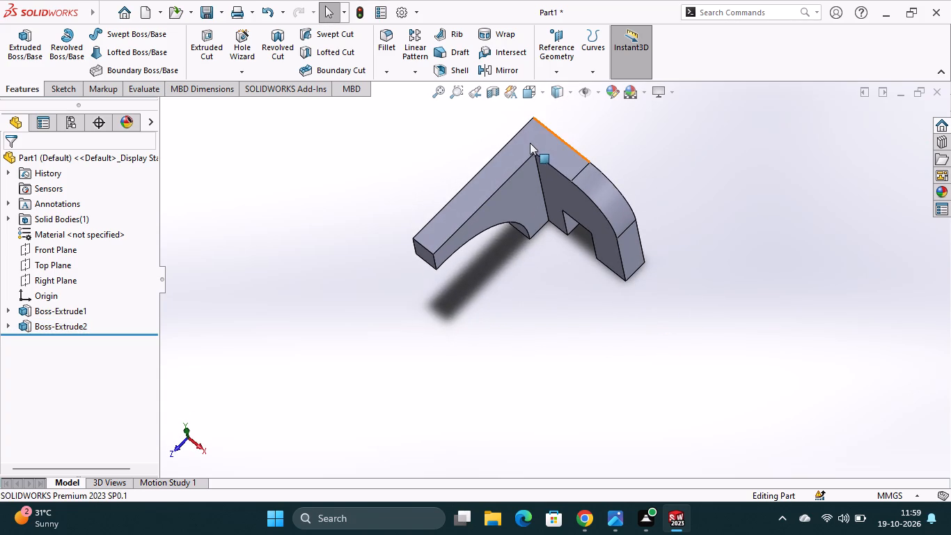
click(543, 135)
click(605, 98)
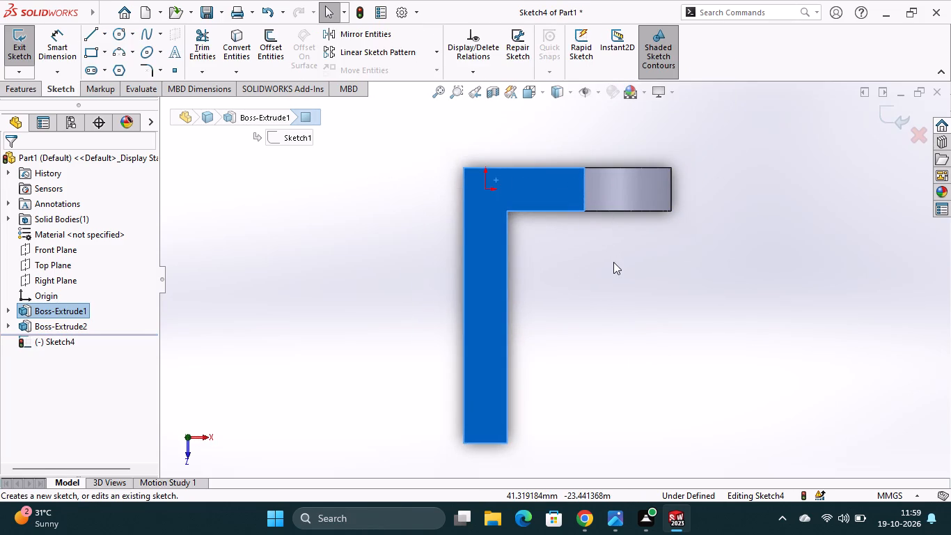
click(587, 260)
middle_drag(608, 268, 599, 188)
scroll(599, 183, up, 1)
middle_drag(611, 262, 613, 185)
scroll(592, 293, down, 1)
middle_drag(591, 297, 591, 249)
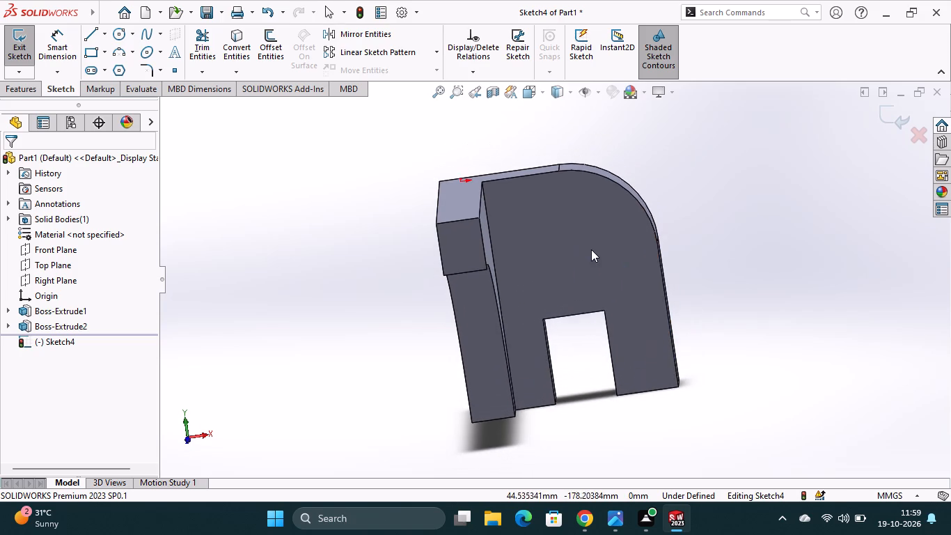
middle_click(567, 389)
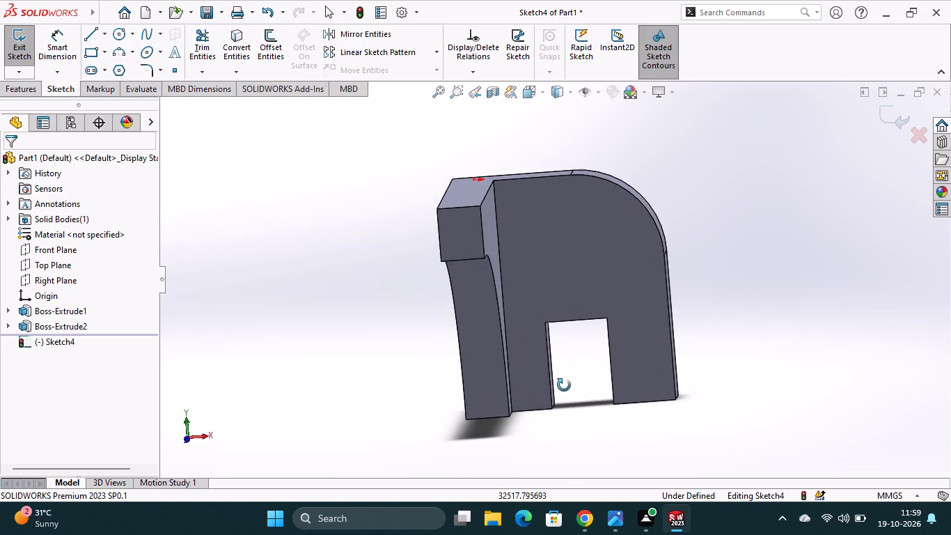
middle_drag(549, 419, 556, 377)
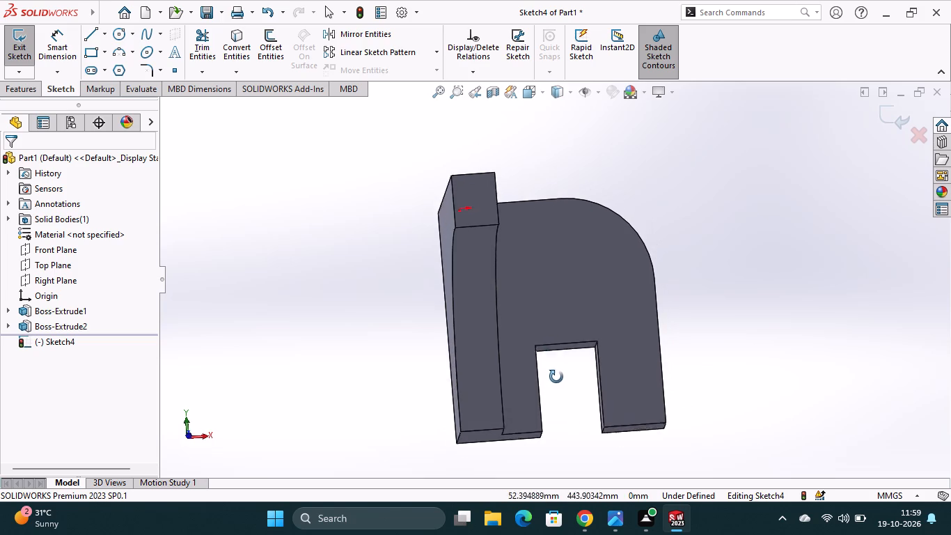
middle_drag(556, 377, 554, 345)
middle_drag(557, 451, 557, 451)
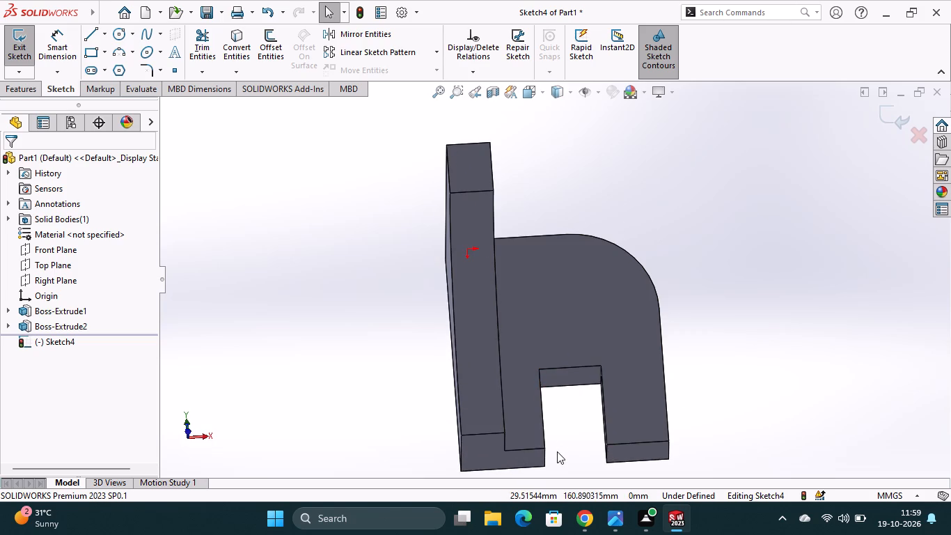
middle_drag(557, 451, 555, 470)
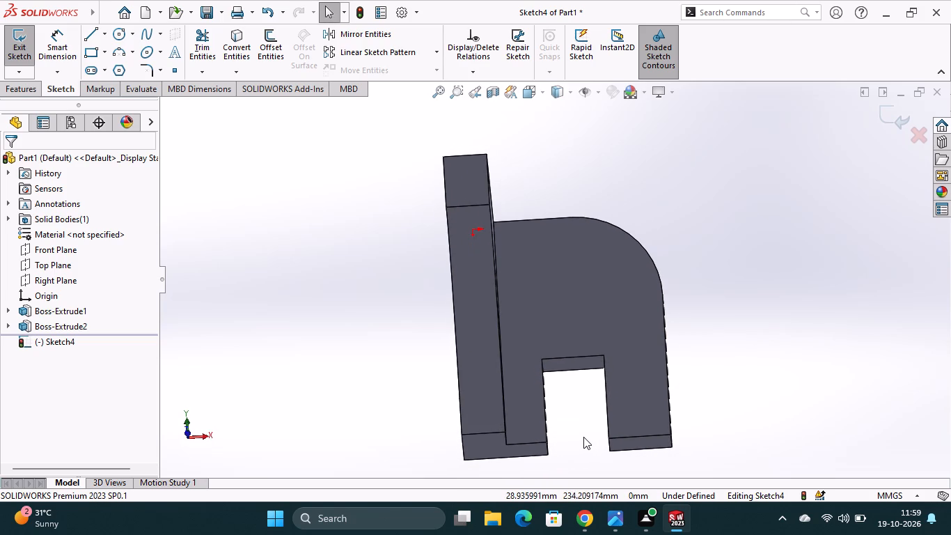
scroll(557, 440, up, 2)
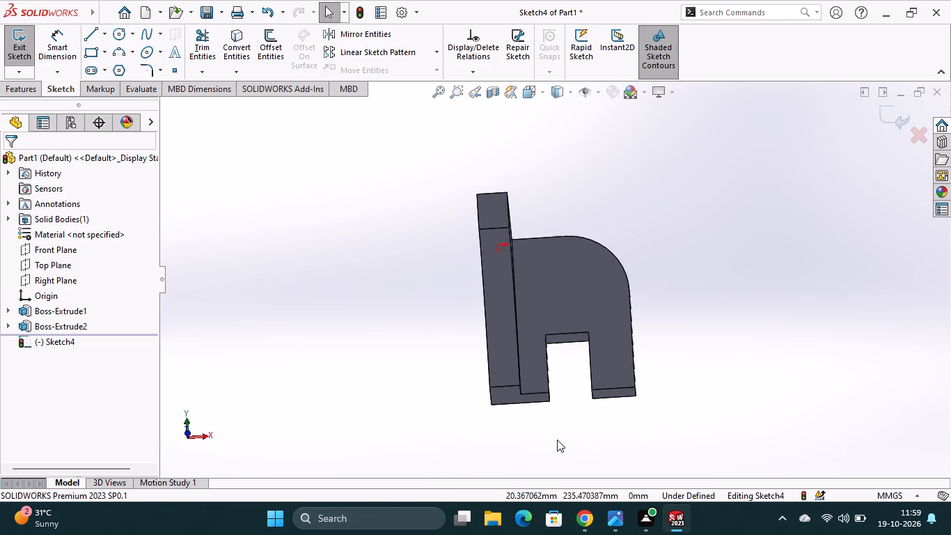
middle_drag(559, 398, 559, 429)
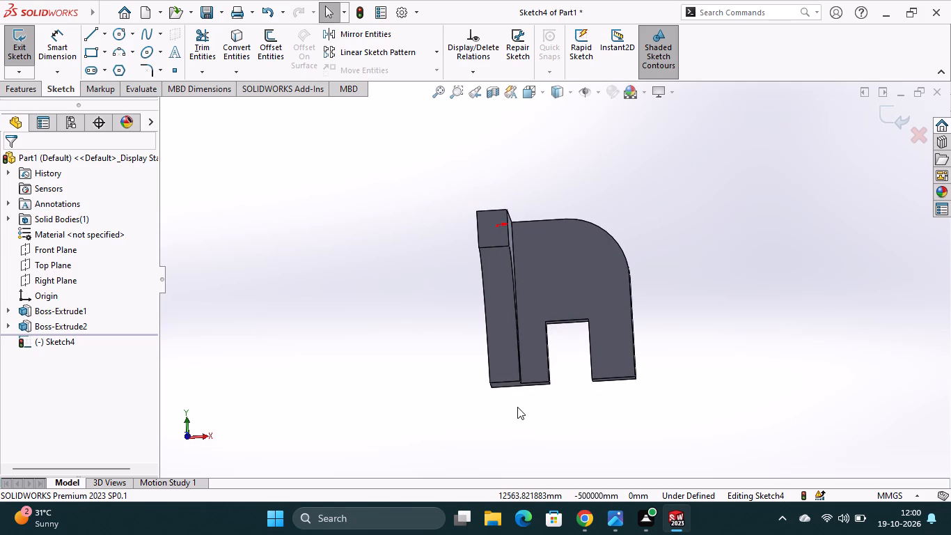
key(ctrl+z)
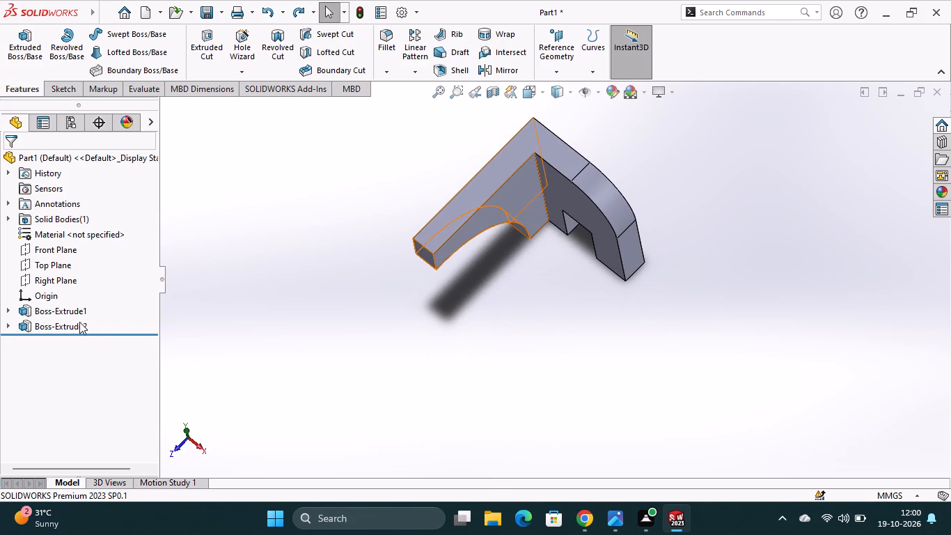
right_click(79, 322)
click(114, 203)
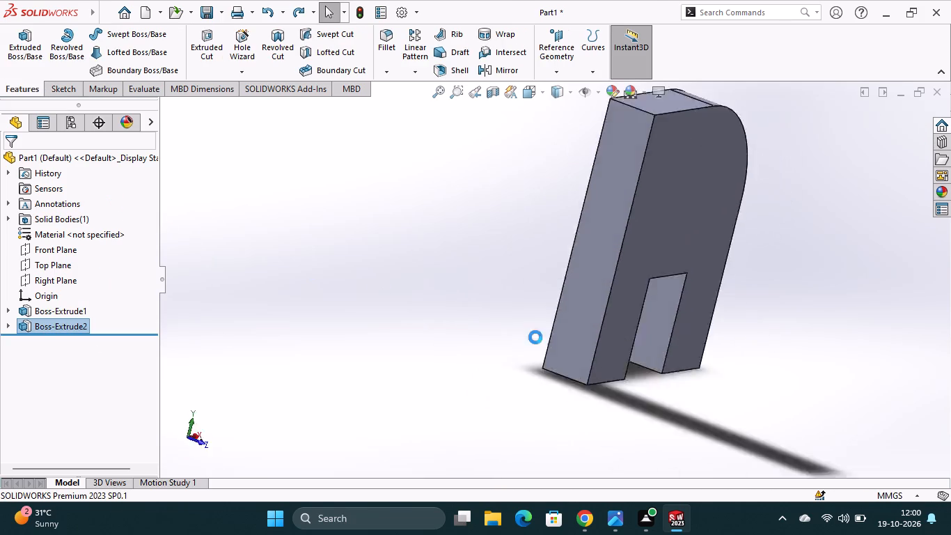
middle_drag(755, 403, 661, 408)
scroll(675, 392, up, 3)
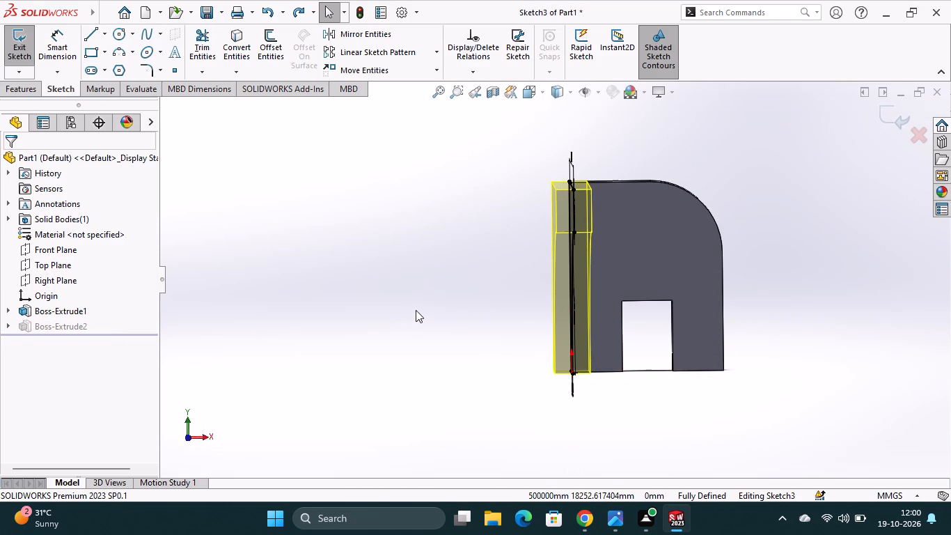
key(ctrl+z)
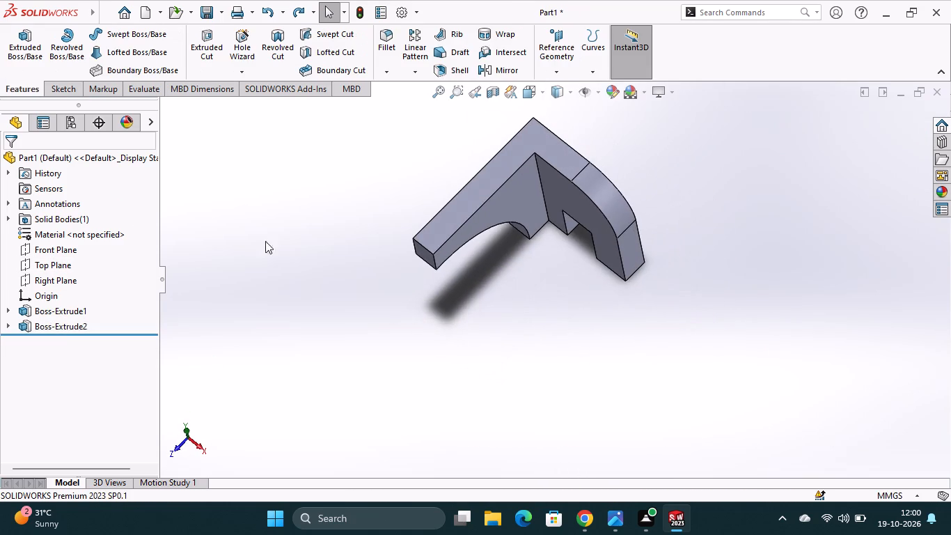
Open the arch extrusion's sketch, inspect how its profile sits against the slotted plate, and exit the sketch.
click(56, 332)
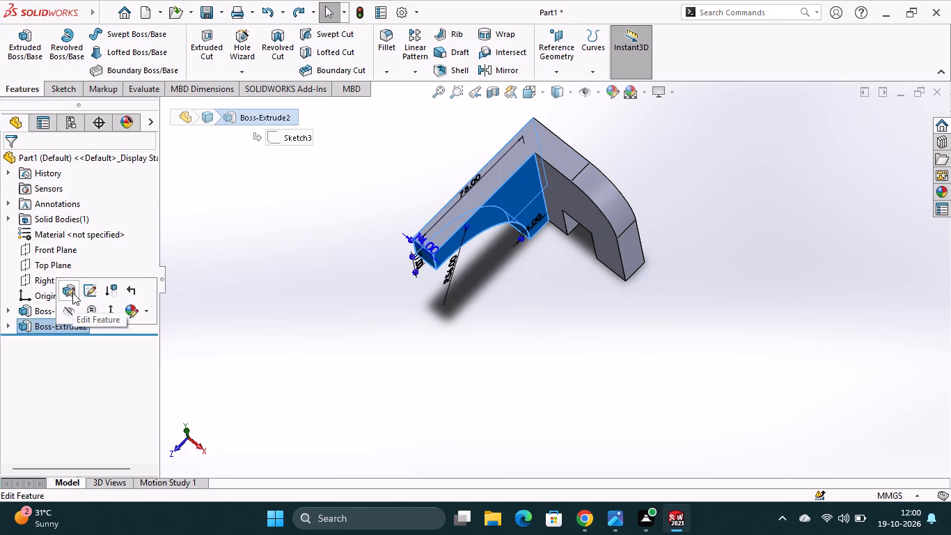
click(86, 286)
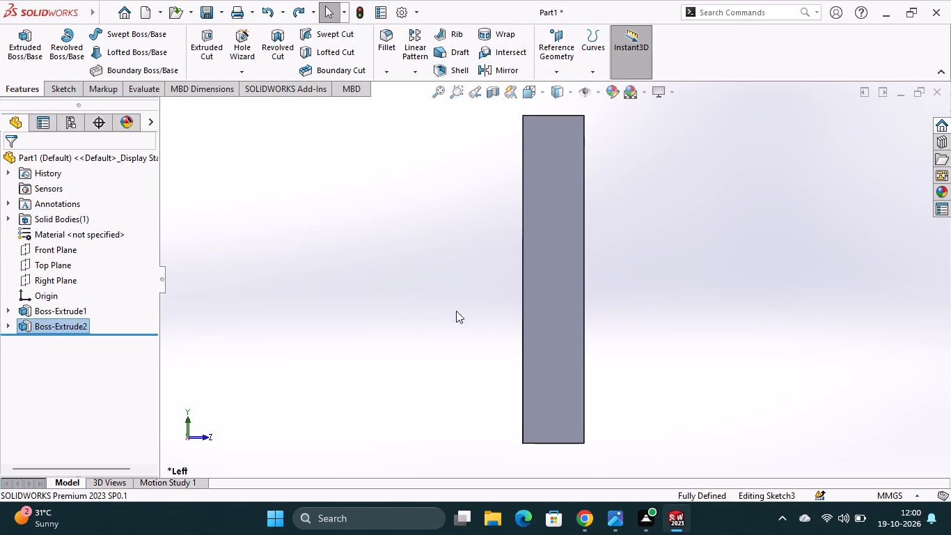
scroll(654, 345, up, 3)
middle_drag(635, 365, 592, 381)
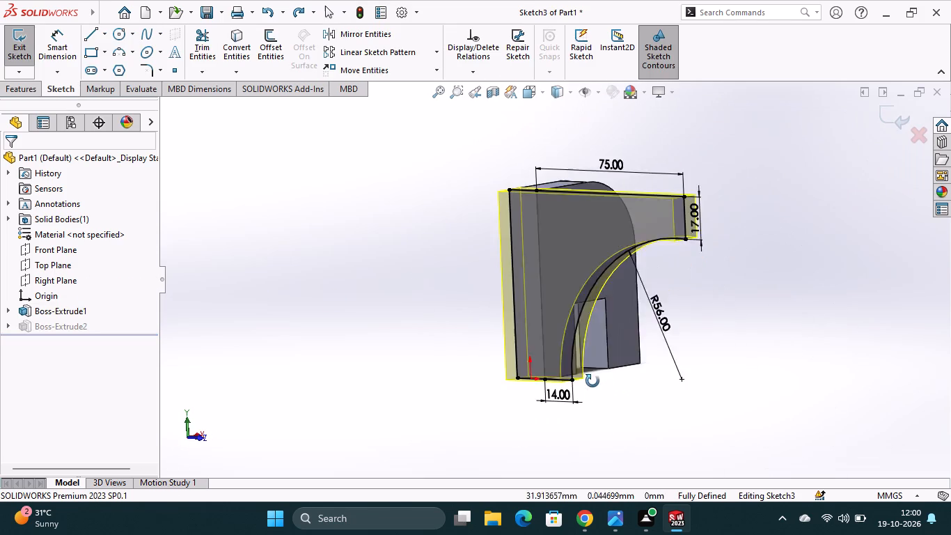
middle_drag(592, 381, 574, 383)
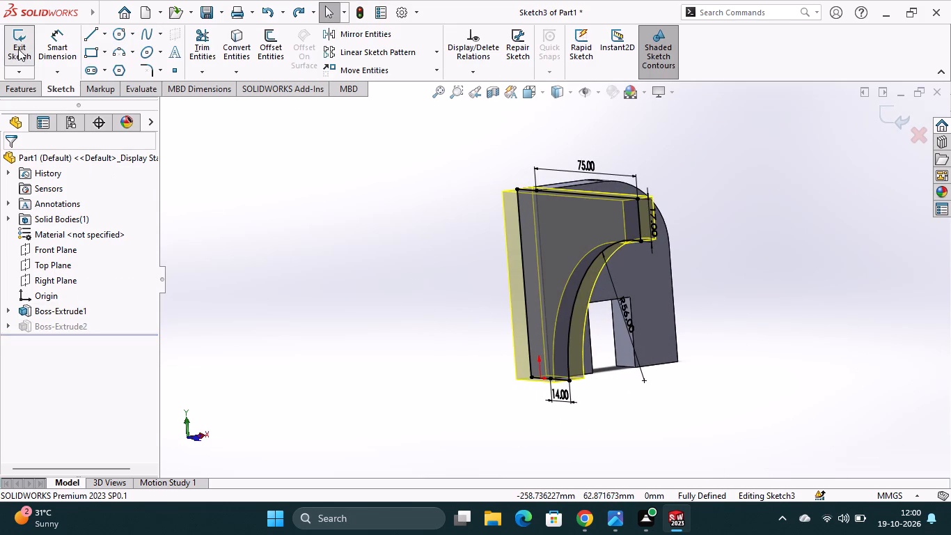
click(18, 44)
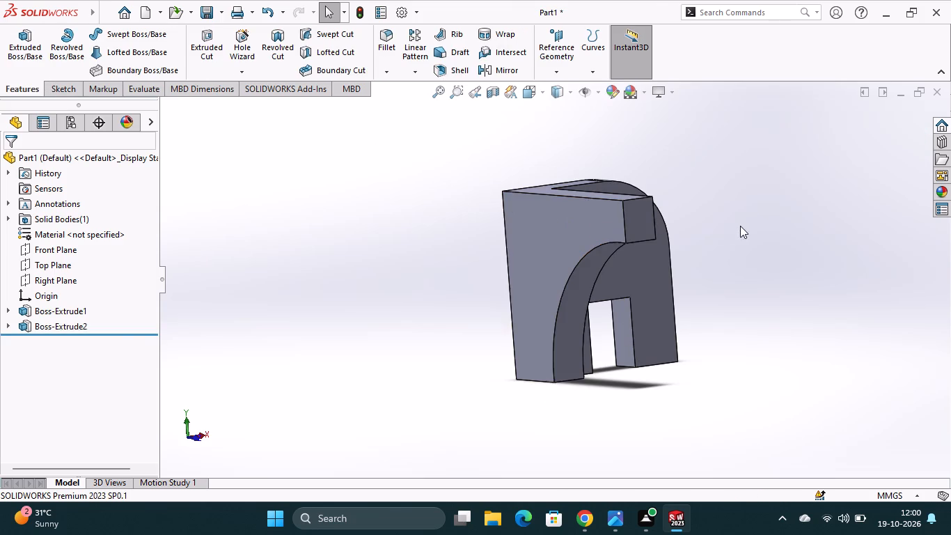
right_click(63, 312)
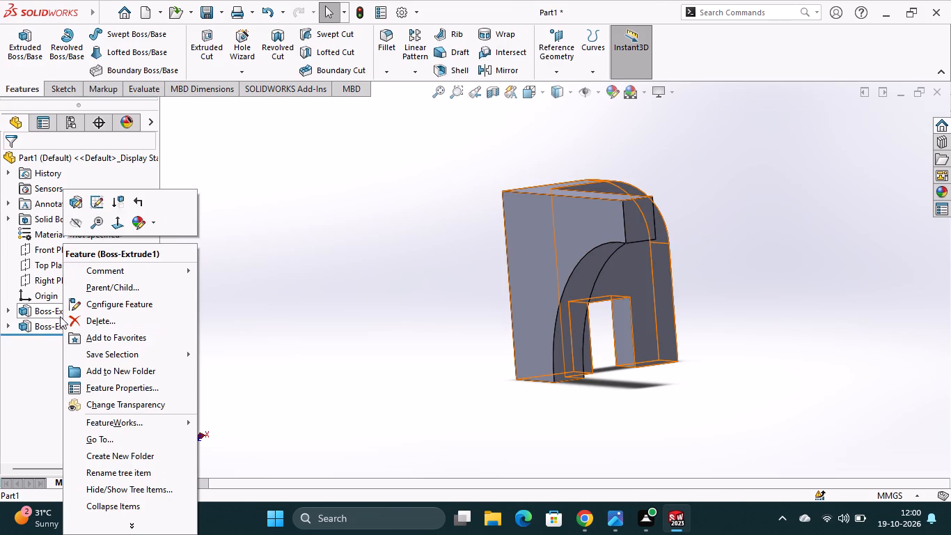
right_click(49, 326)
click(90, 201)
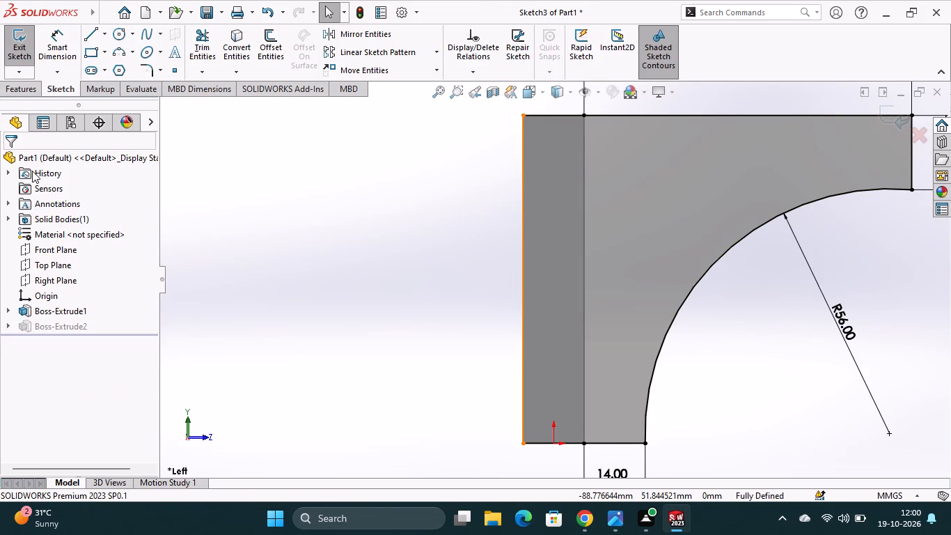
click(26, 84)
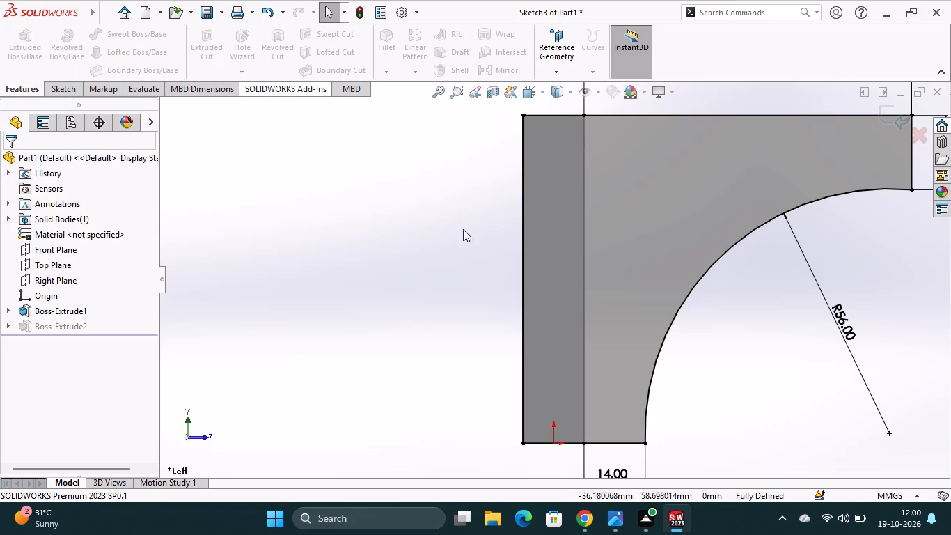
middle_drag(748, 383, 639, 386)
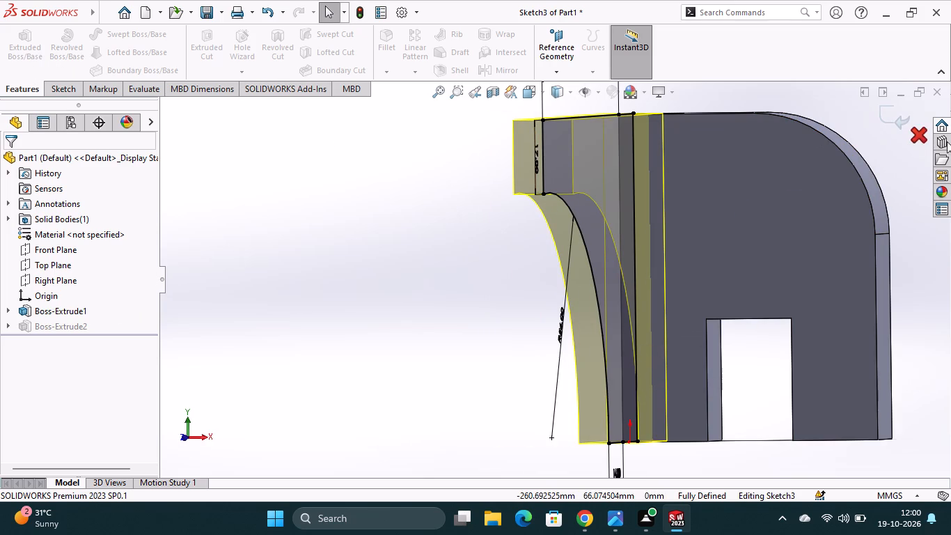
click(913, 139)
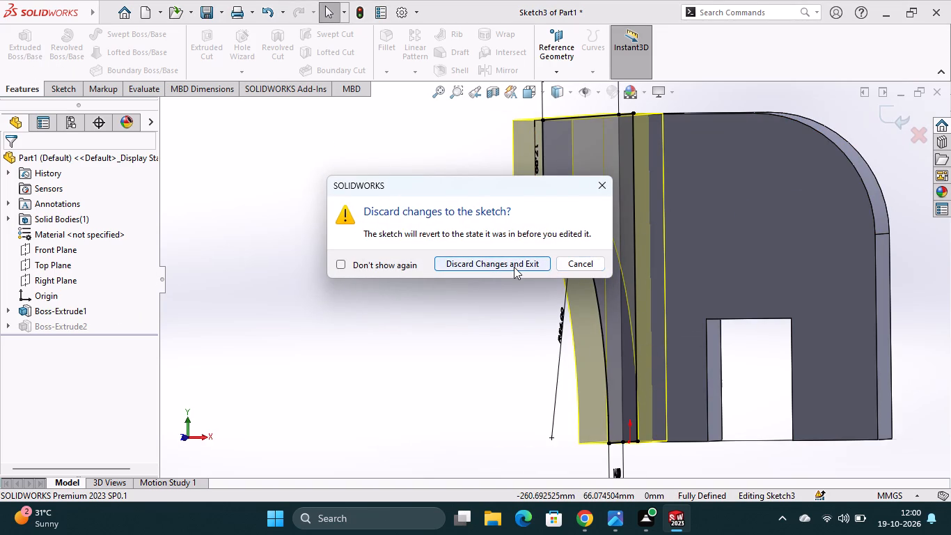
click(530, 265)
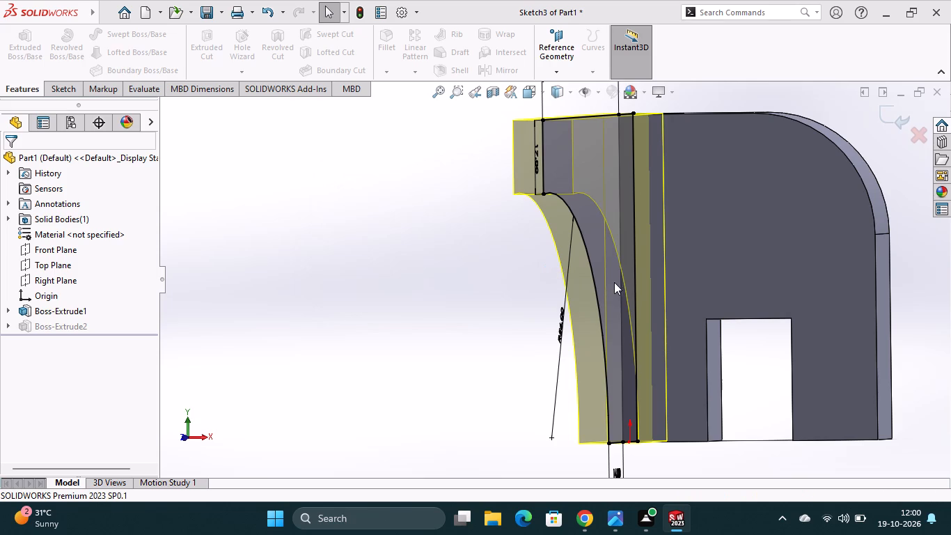
Delete the arch extrusion feature from the plate, keeping its profile sketch.
middle_drag(637, 304, 616, 332)
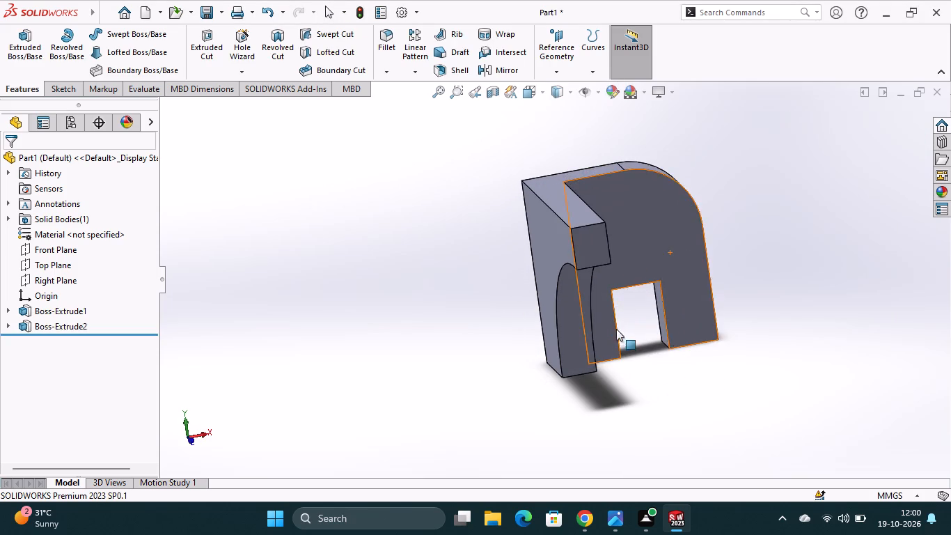
right_click(585, 236)
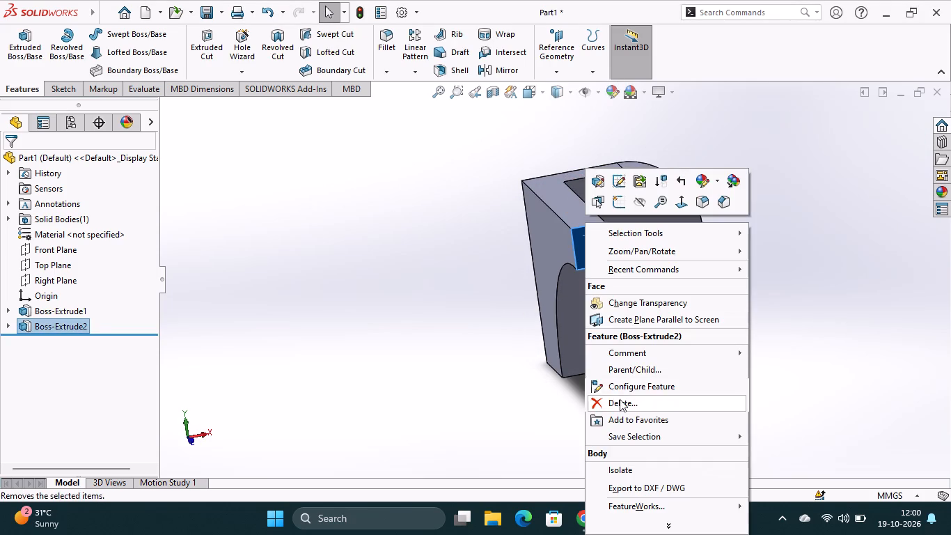
click(620, 399)
click(570, 188)
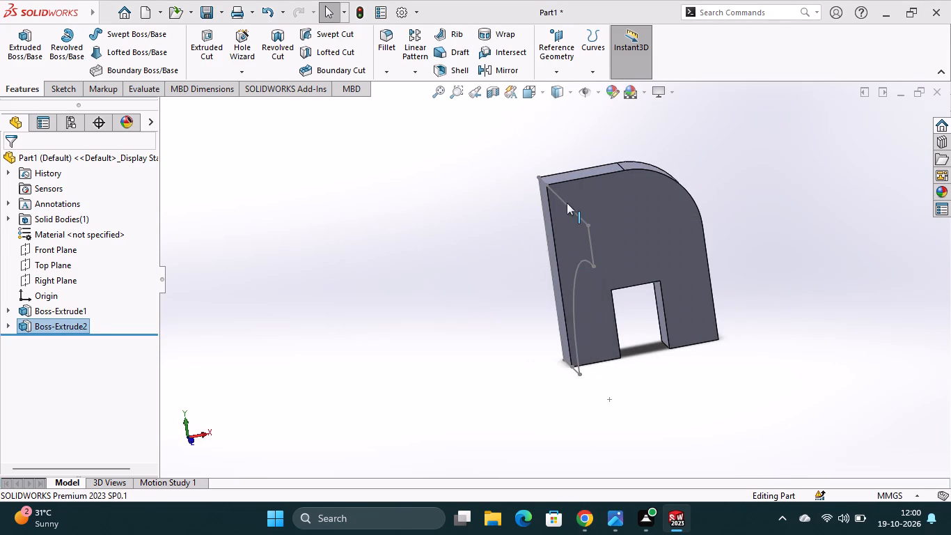
Reopen the leftover arch profile sketch for editing.
middle_drag(618, 320, 592, 332)
scroll(618, 320, down, 1)
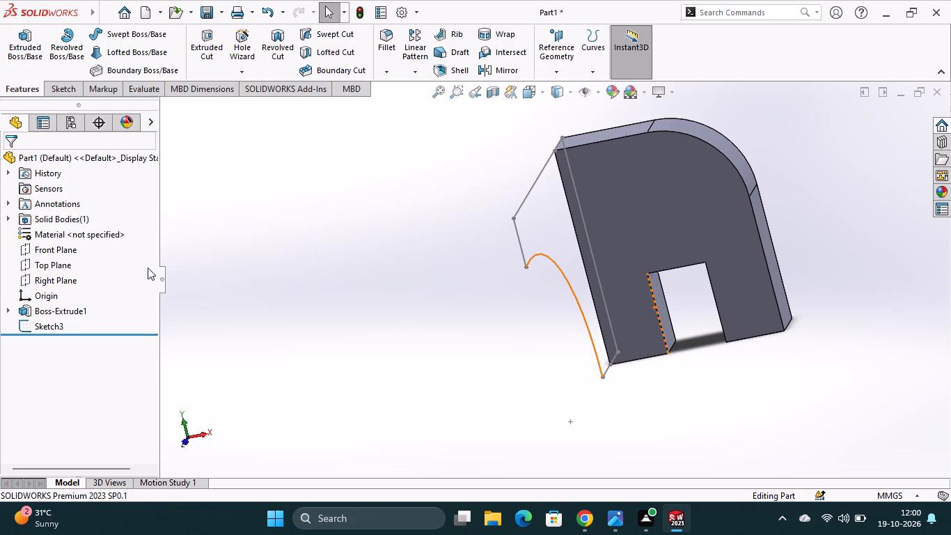
click(57, 322)
click(67, 285)
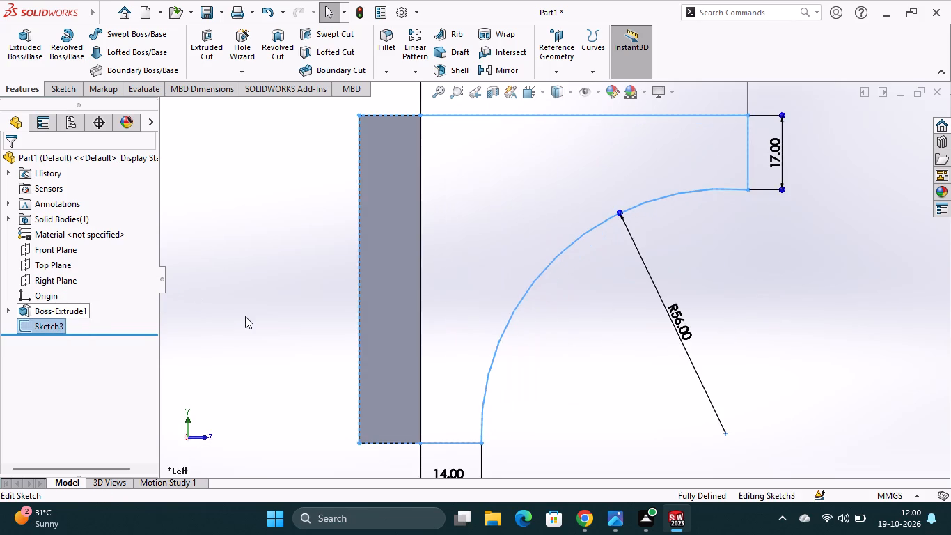
Examine the arch profile's outline and dimensions against the slotted plate's side face from several angles.
middle_drag(641, 401, 519, 396)
scroll(514, 395, down, 1)
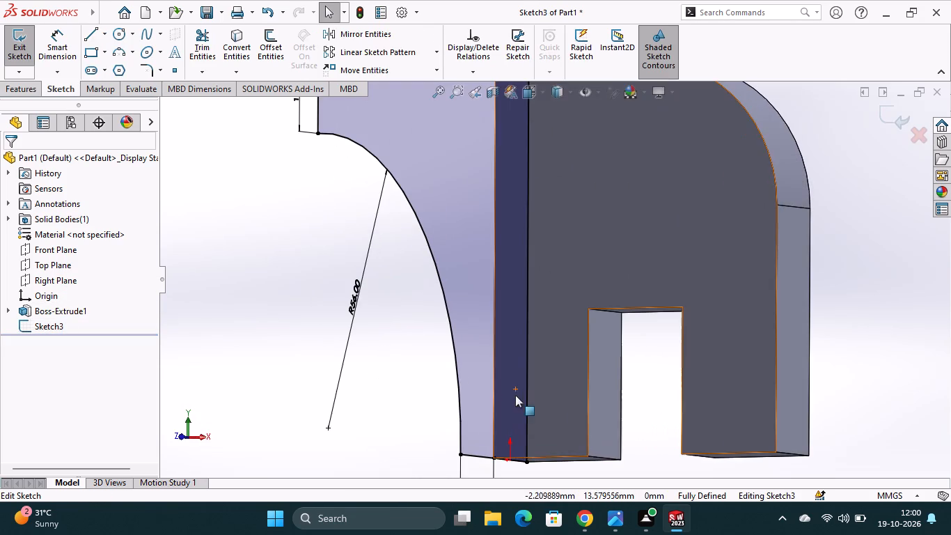
middle_click(526, 399)
scroll(526, 399, up, 5)
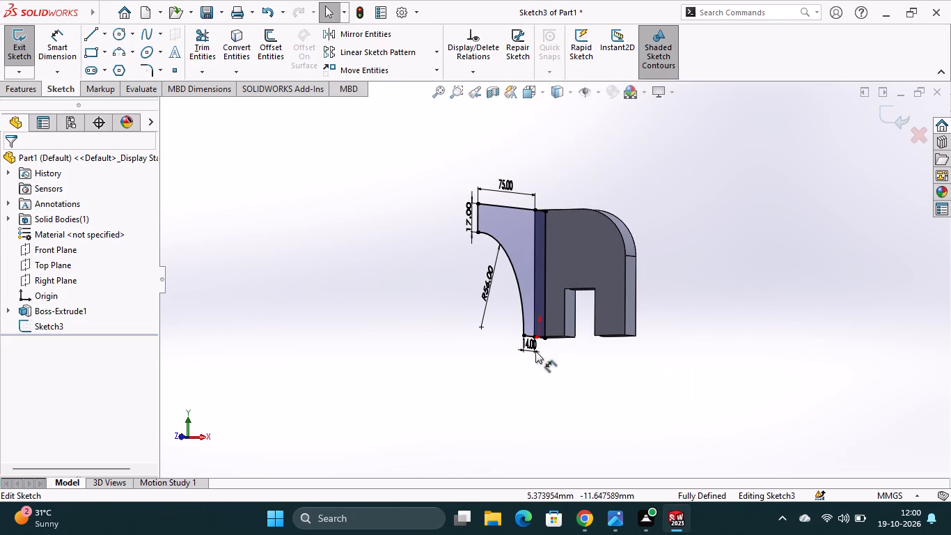
scroll(542, 318, down, 4)
middle_drag(567, 343, 593, 352)
scroll(567, 343, down, 1)
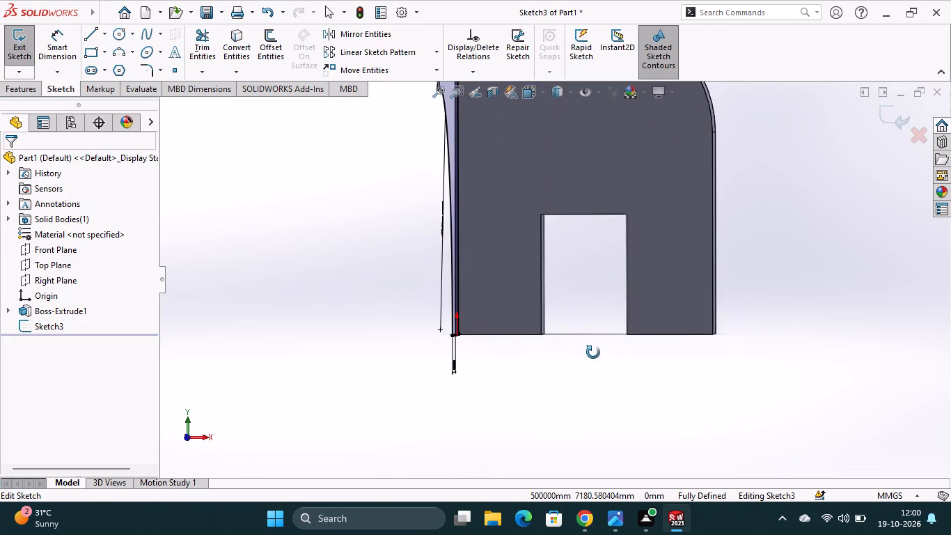
middle_drag(593, 352, 524, 346)
scroll(543, 328, up, 1)
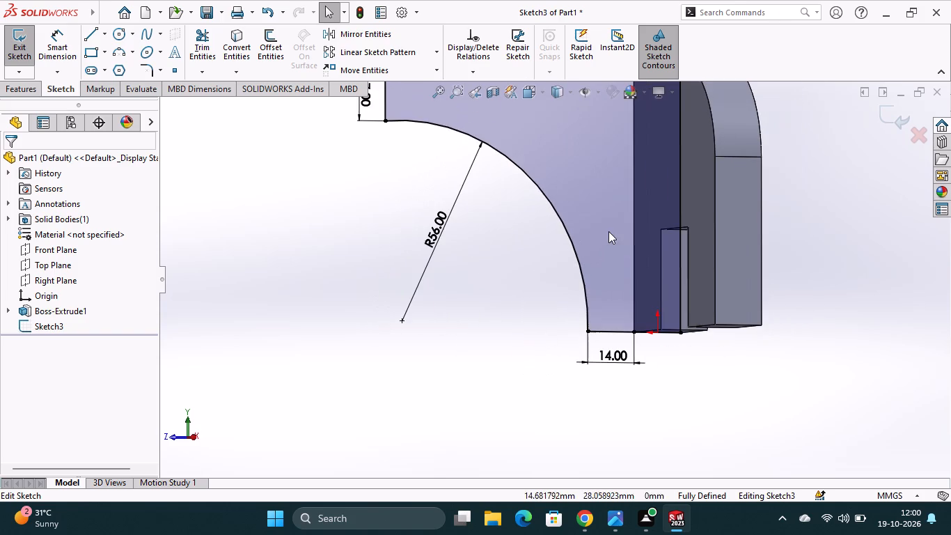
click(549, 168)
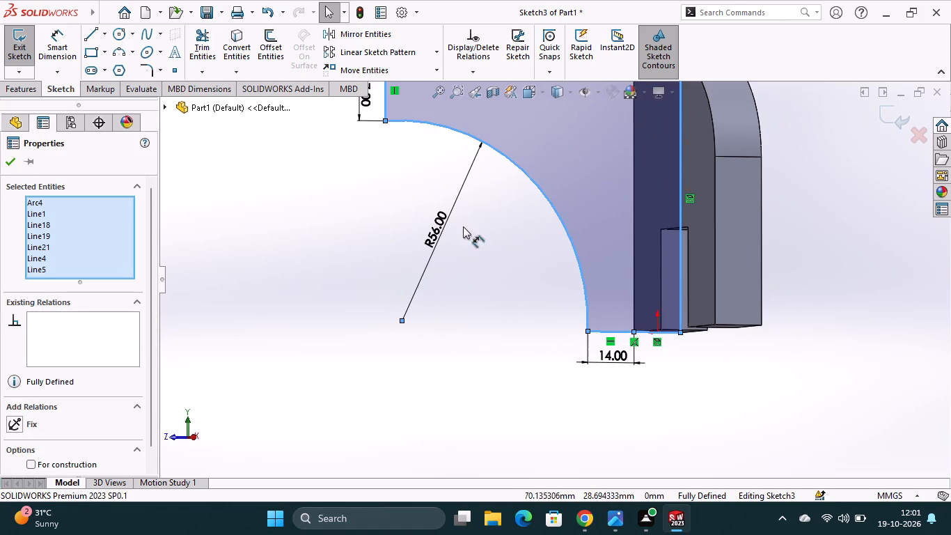
scroll(486, 233, up, 4)
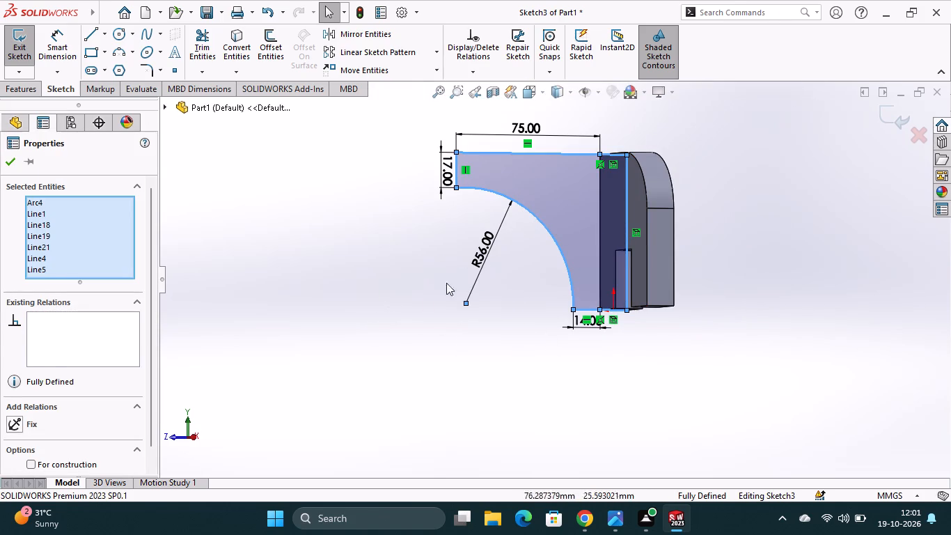
click(434, 293)
scroll(528, 281, down, 1)
scroll(540, 277, up, 1)
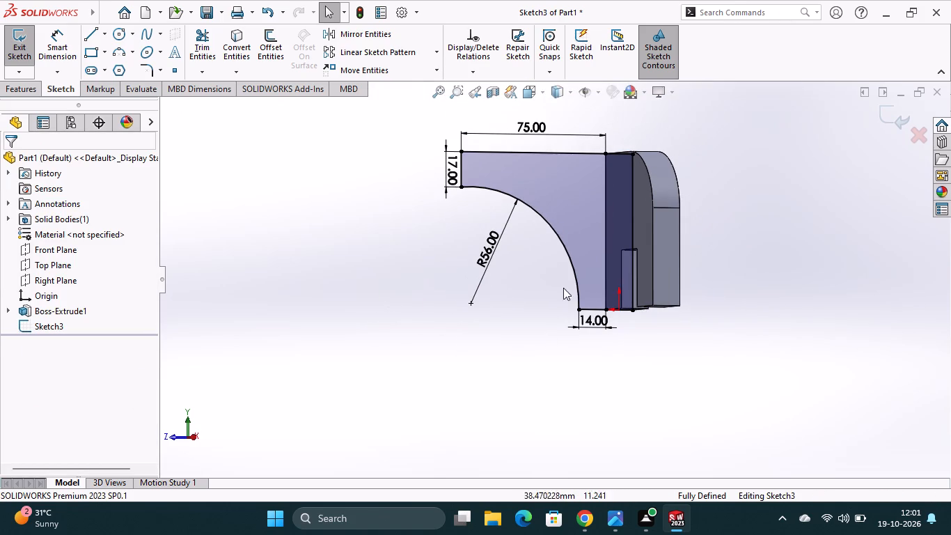
middle_drag(595, 319, 706, 343)
scroll(595, 320, down, 1)
scroll(627, 326, up, 1)
middle_drag(558, 336, 608, 360)
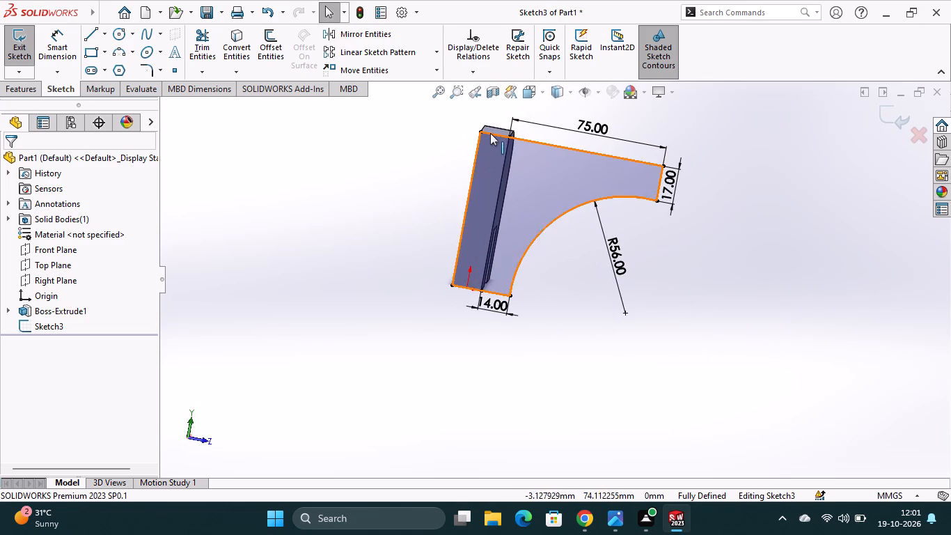
Start the Line tool to add a line to the arch profile sketch.
click(96, 36)
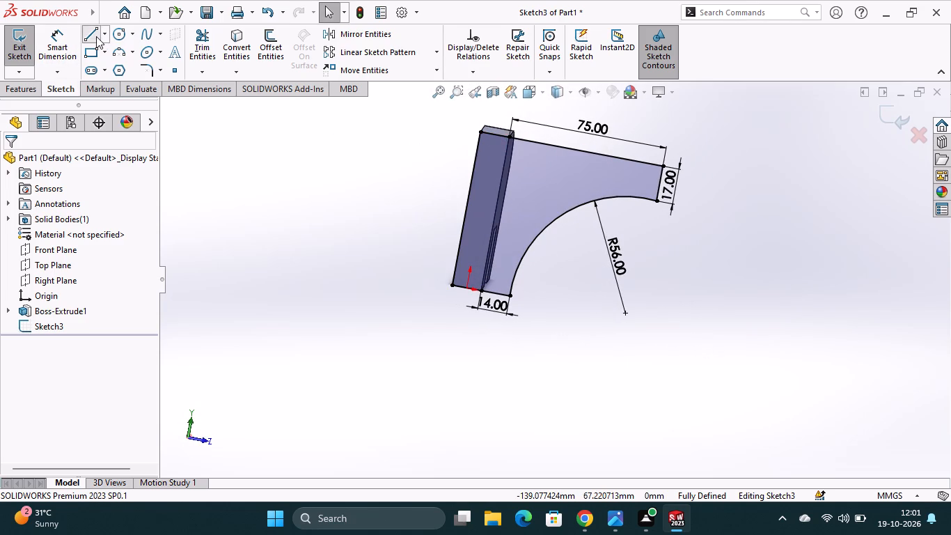
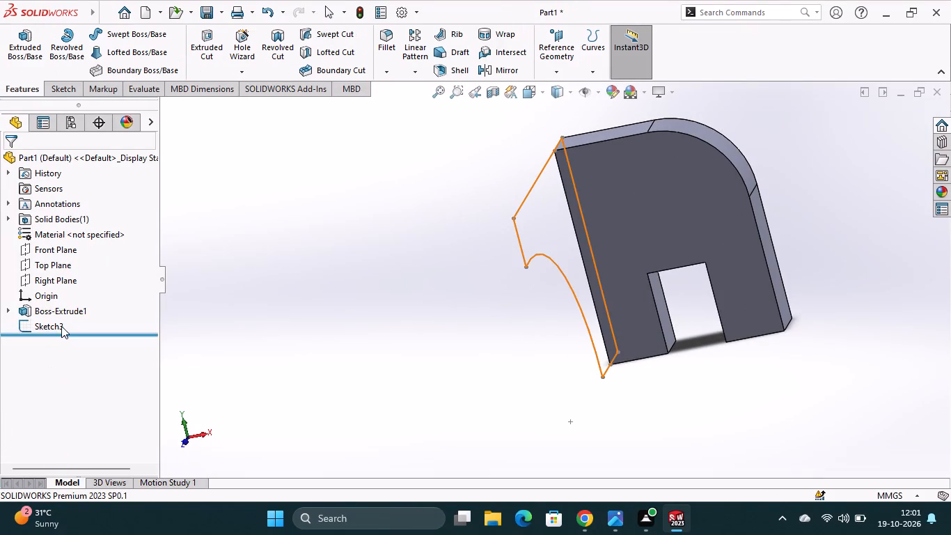
Delete the leftover arch profile sketch below the plate extrusion.
right_click(61, 326)
click(91, 339)
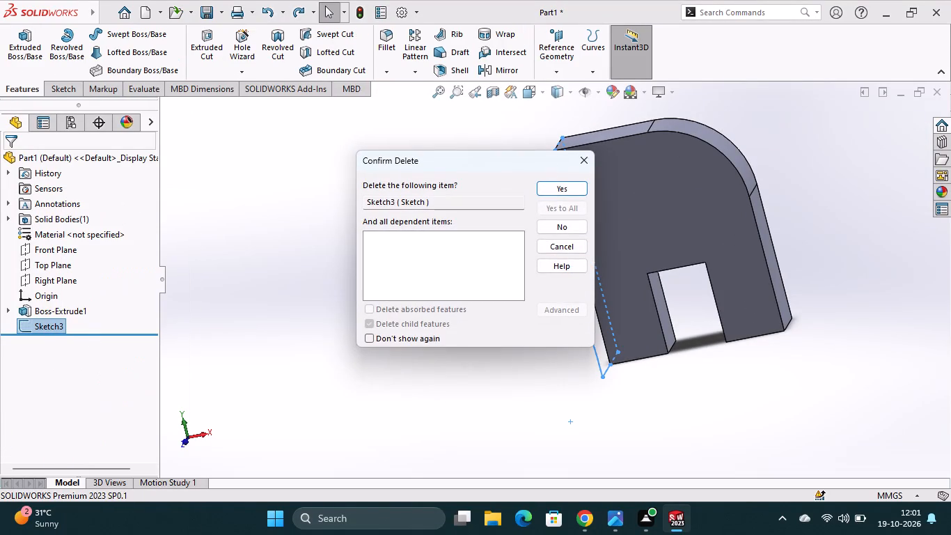
click(565, 187)
On the plate's narrow side face, sketch a horizontal line about 76 mm long from the top far corner and a vertical line about 21 mm down.
middle_drag(633, 396, 705, 382)
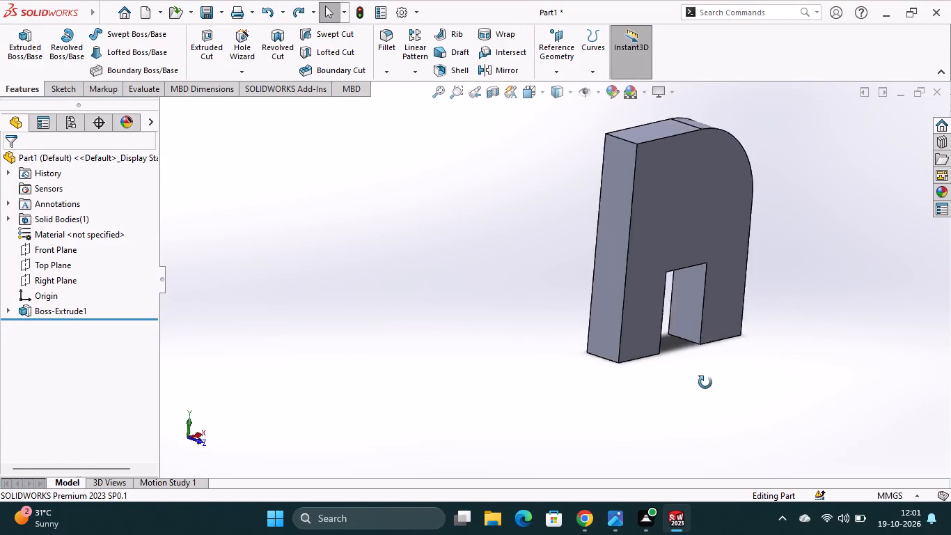
middle_drag(705, 382, 718, 378)
scroll(732, 359, up, 1)
click(652, 242)
click(730, 325)
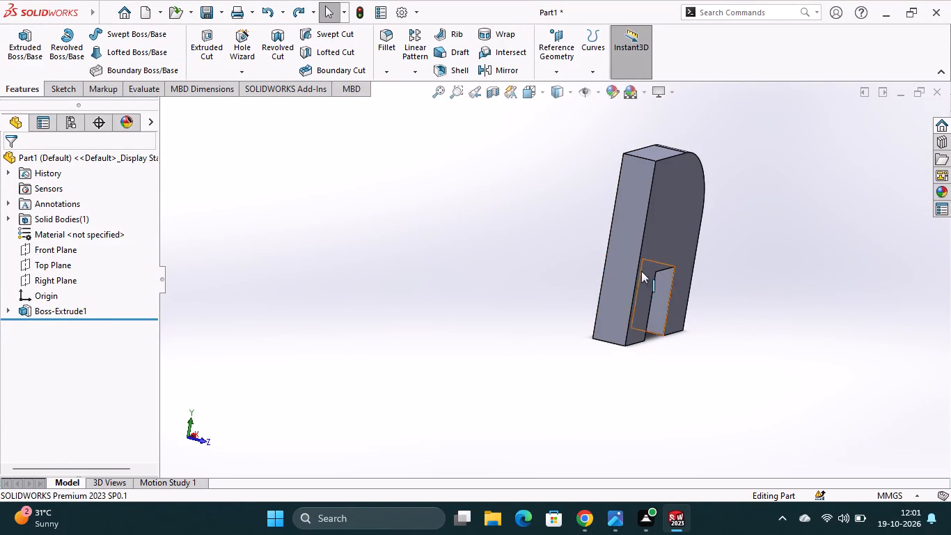
click(627, 254)
click(686, 210)
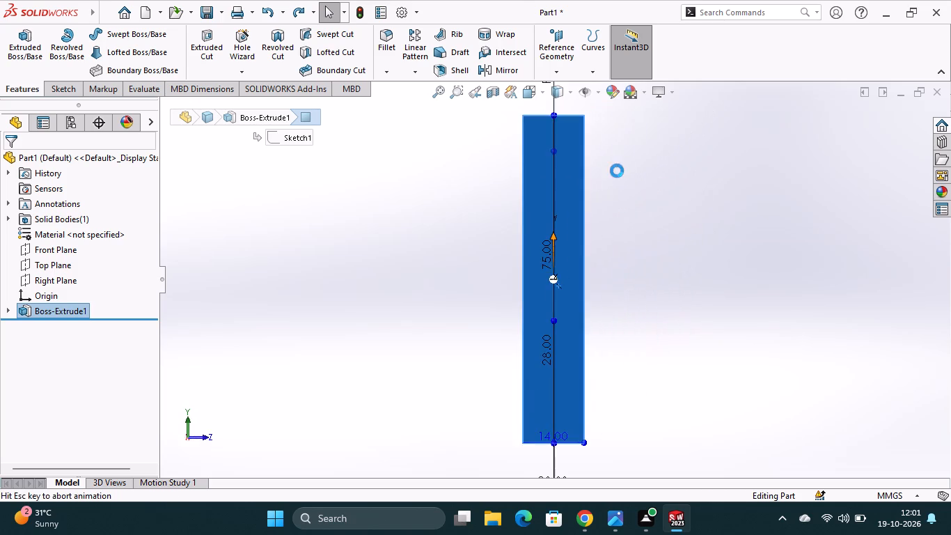
scroll(633, 194, up, 2)
click(95, 30)
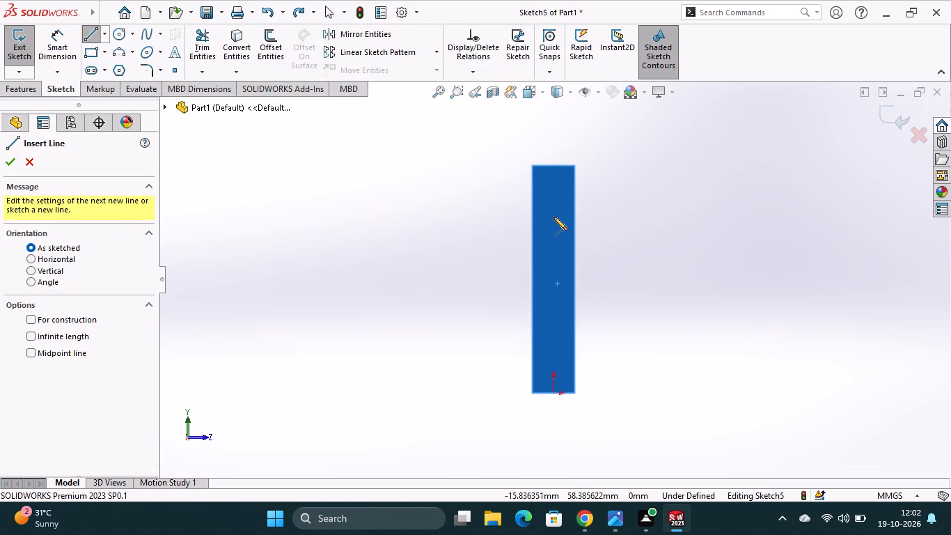
click(533, 166)
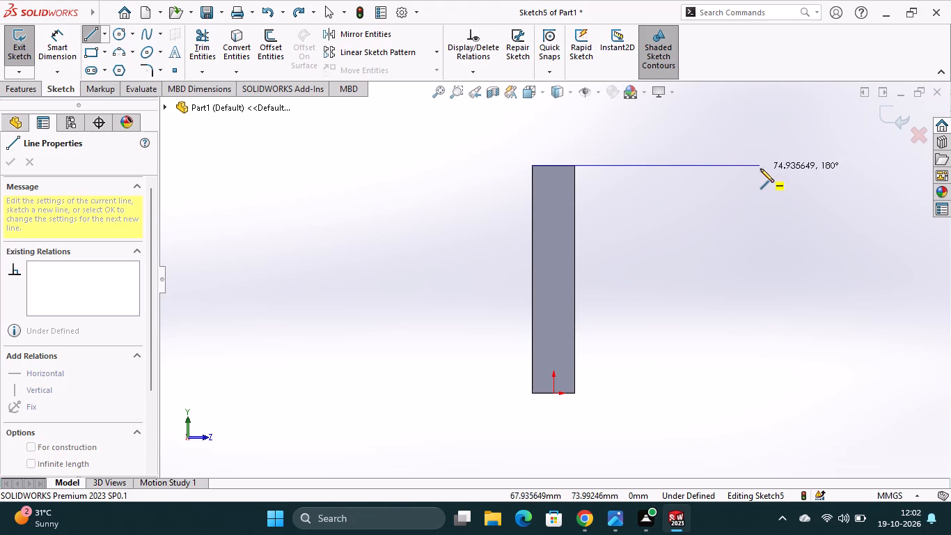
click(762, 169)
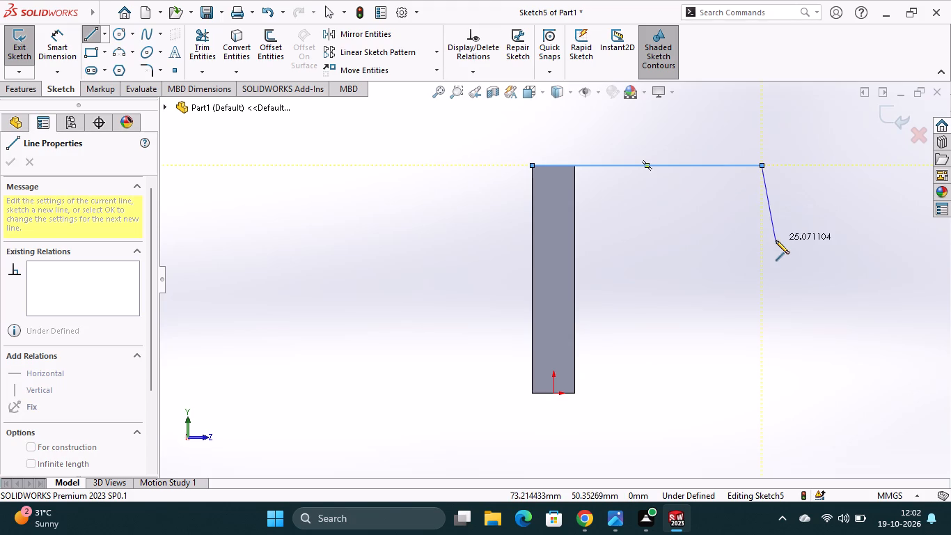
click(760, 228)
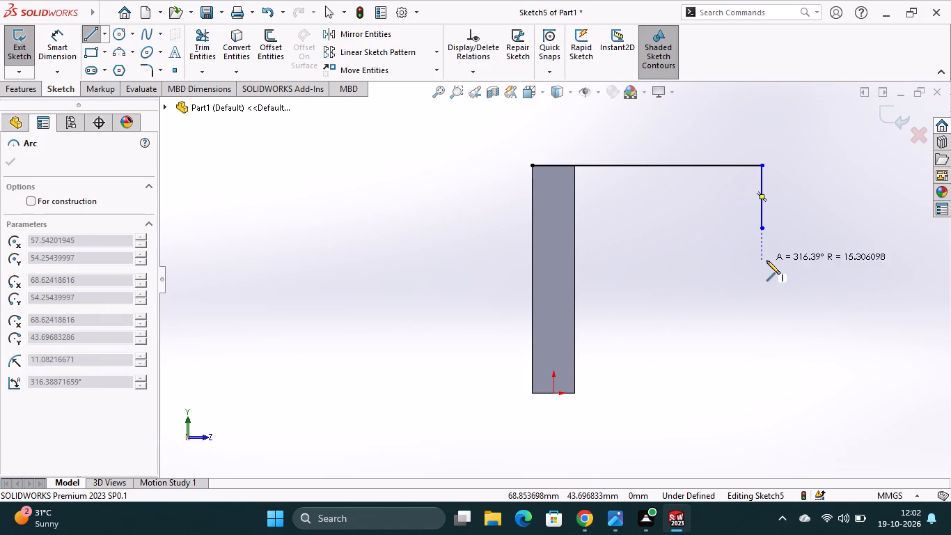
key(Escape)
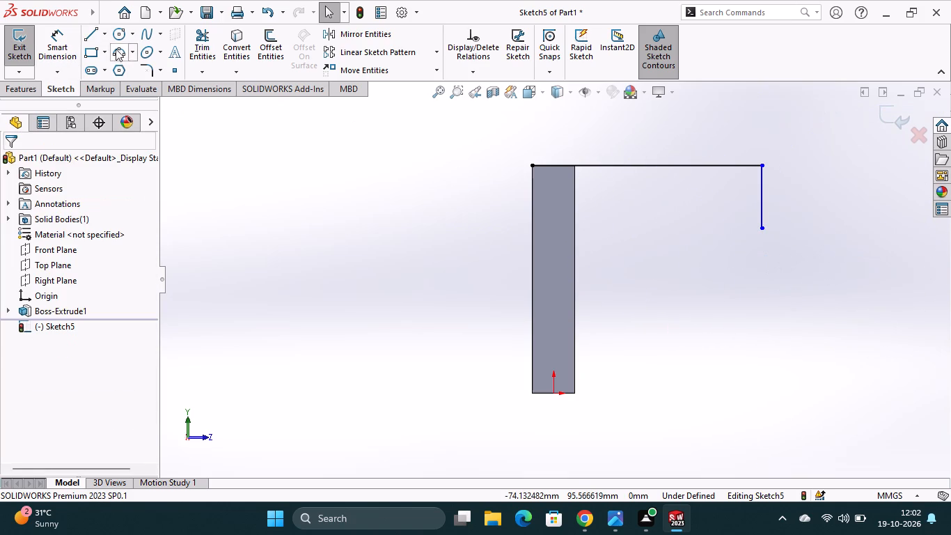
Sketch a horizontal line about 18 mm long outward from the side face's bottom corner, beneath the upper line.
click(97, 40)
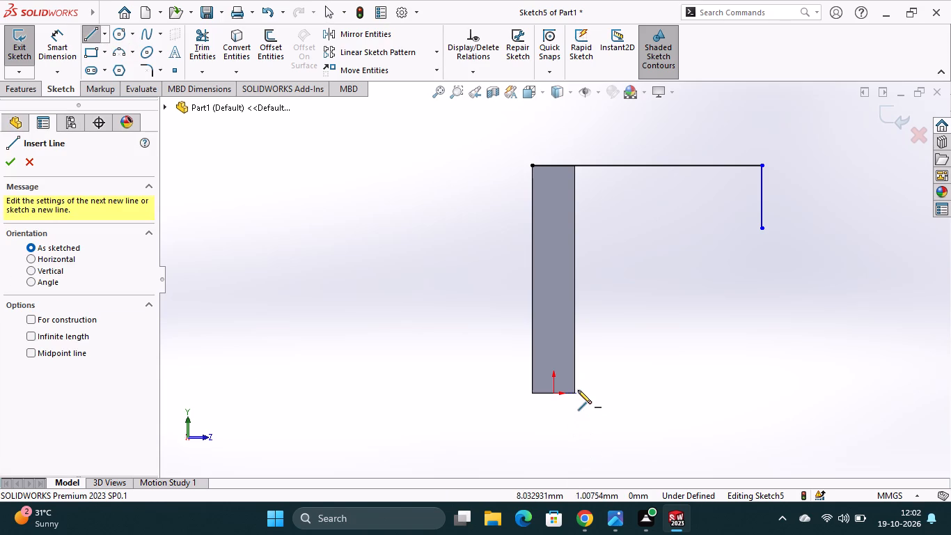
click(576, 393)
click(631, 396)
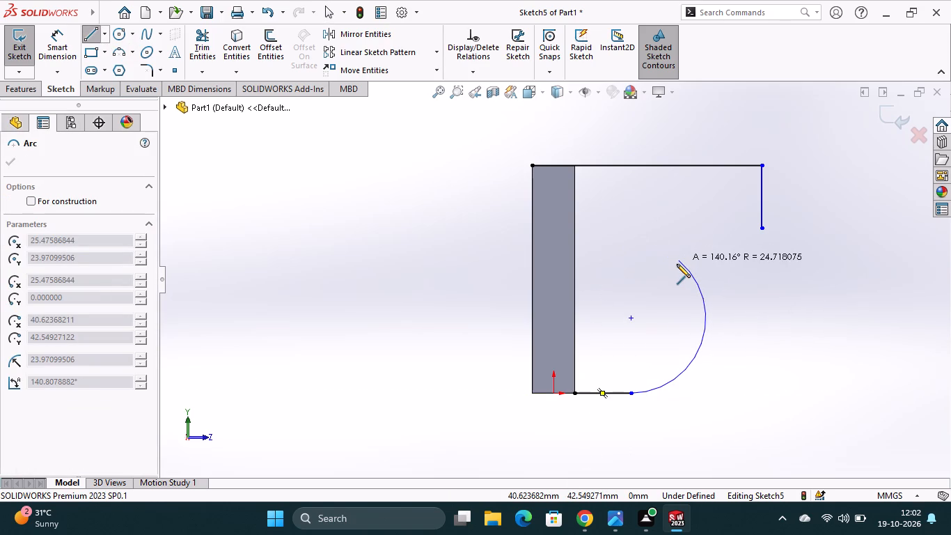
key(Escape)
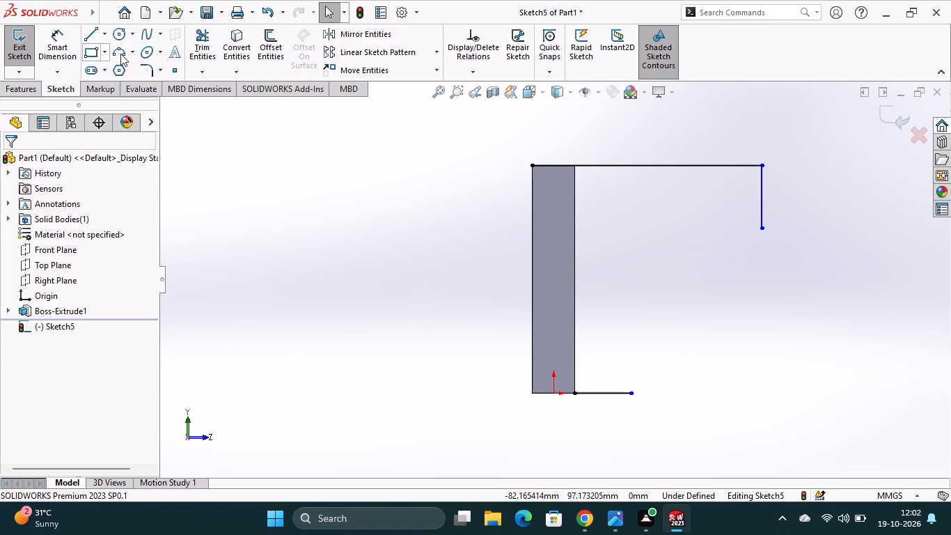
Join the free ends of the bottom line and the vertical line with a three-point arc of about 49 mm radius spanning 90°.
click(121, 54)
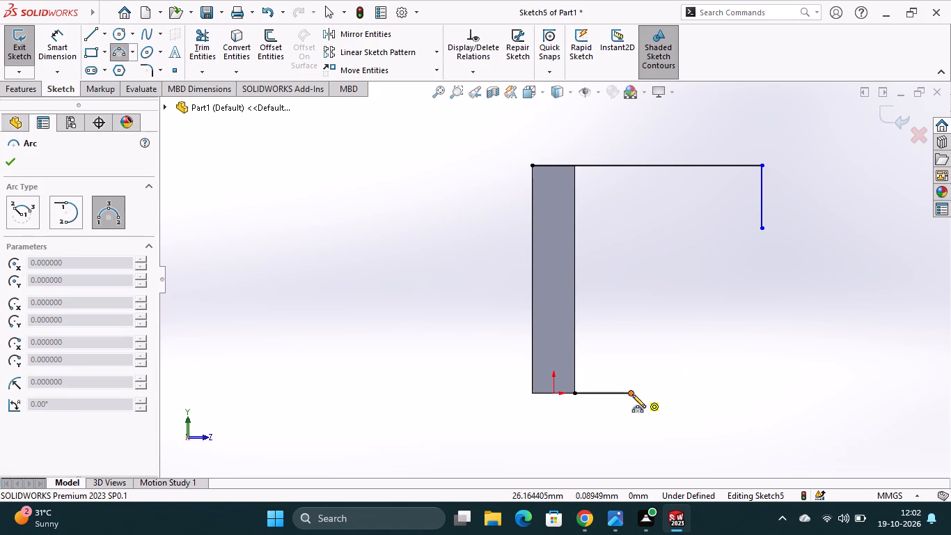
click(632, 394)
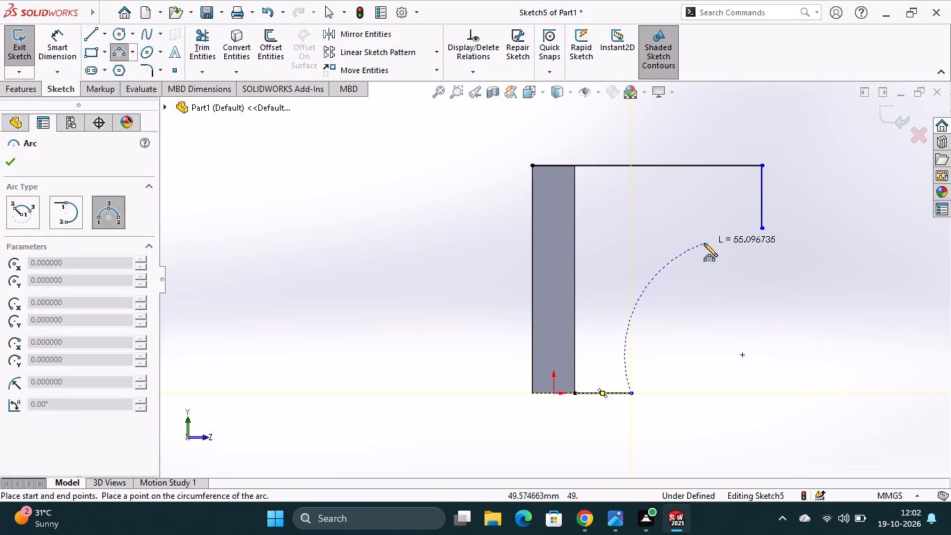
click(762, 227)
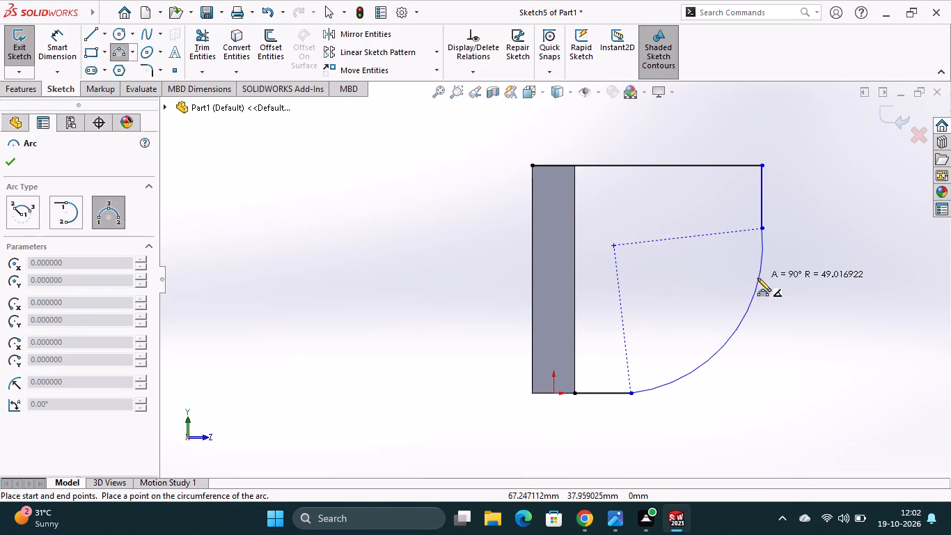
click(686, 257)
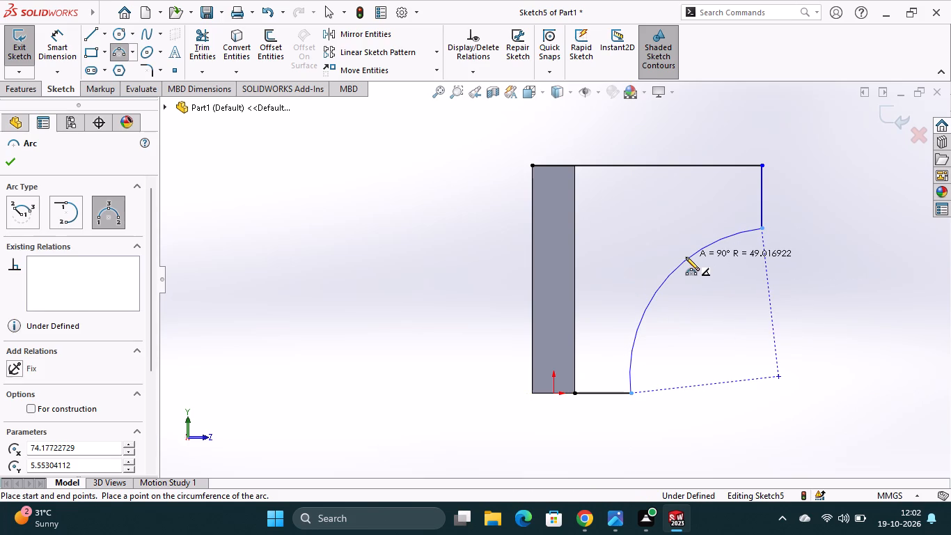
key(Escape)
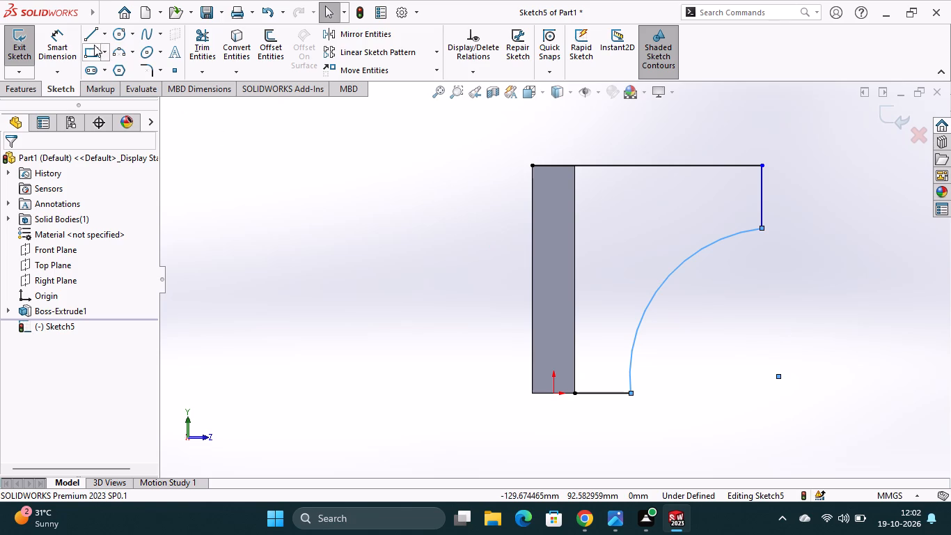
Dimension the length of the profile's top horizontal line, opening its value for editing.
click(73, 46)
click(658, 161)
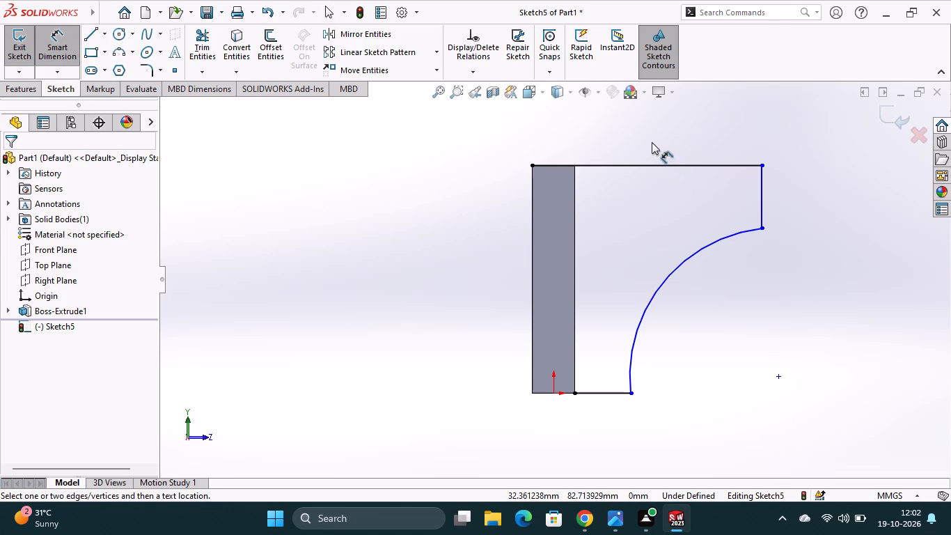
click(642, 163)
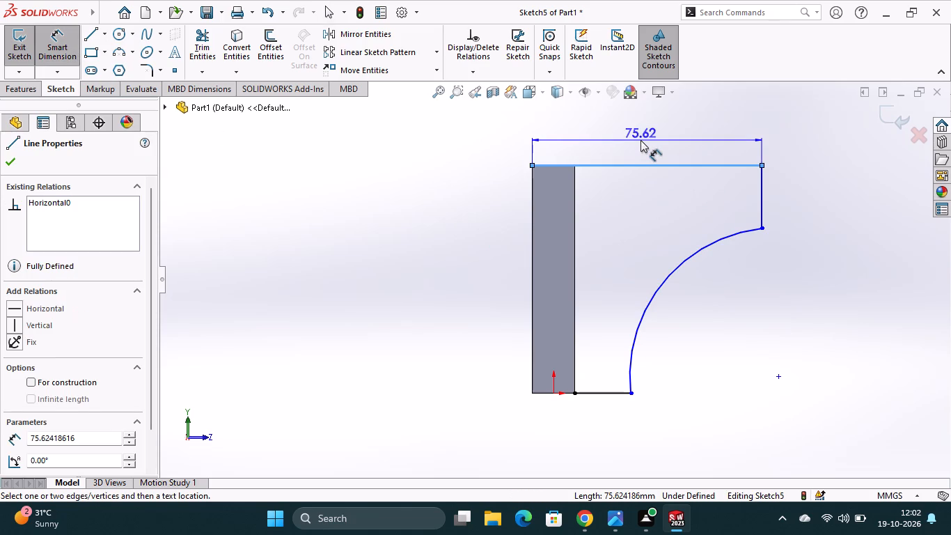
click(640, 140)
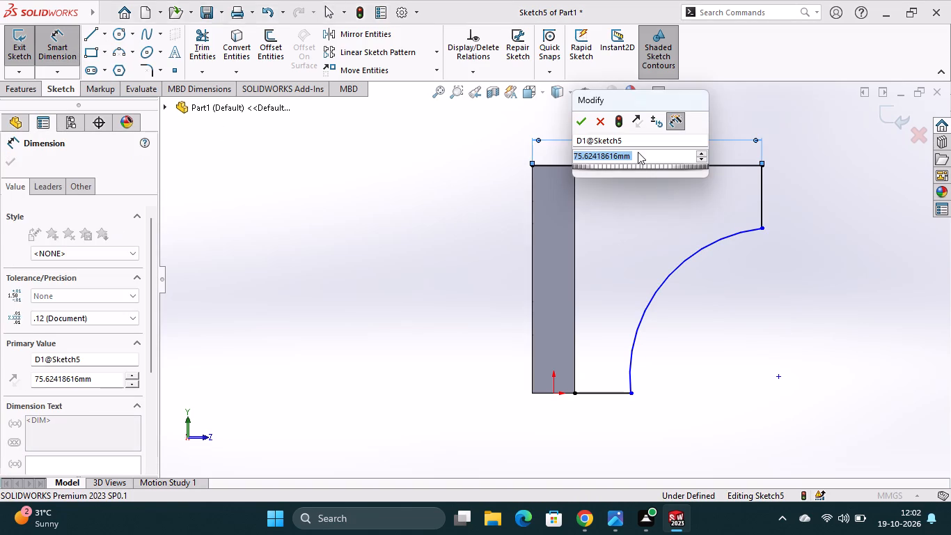
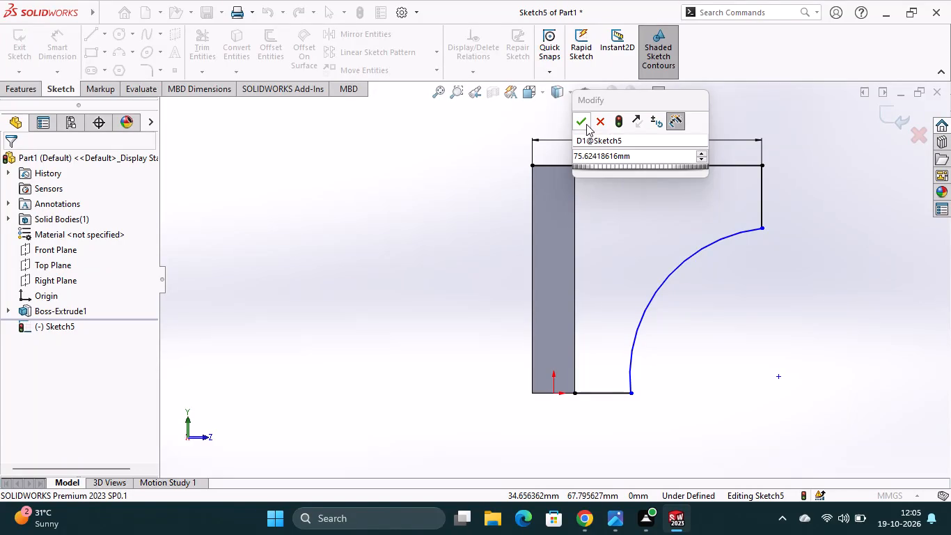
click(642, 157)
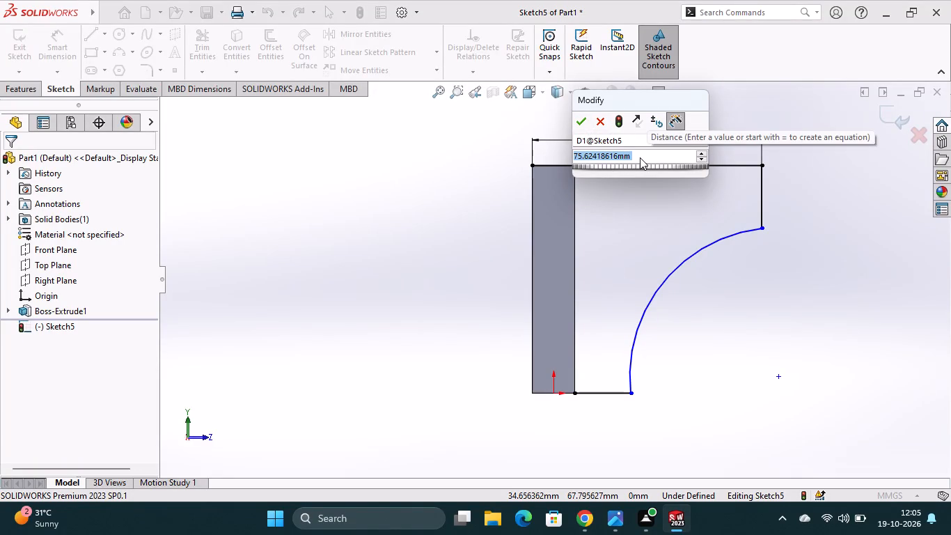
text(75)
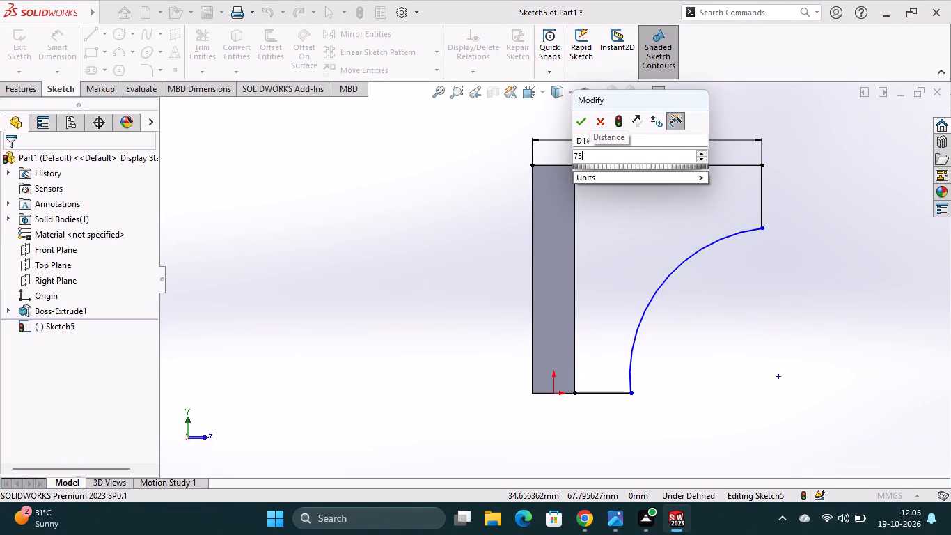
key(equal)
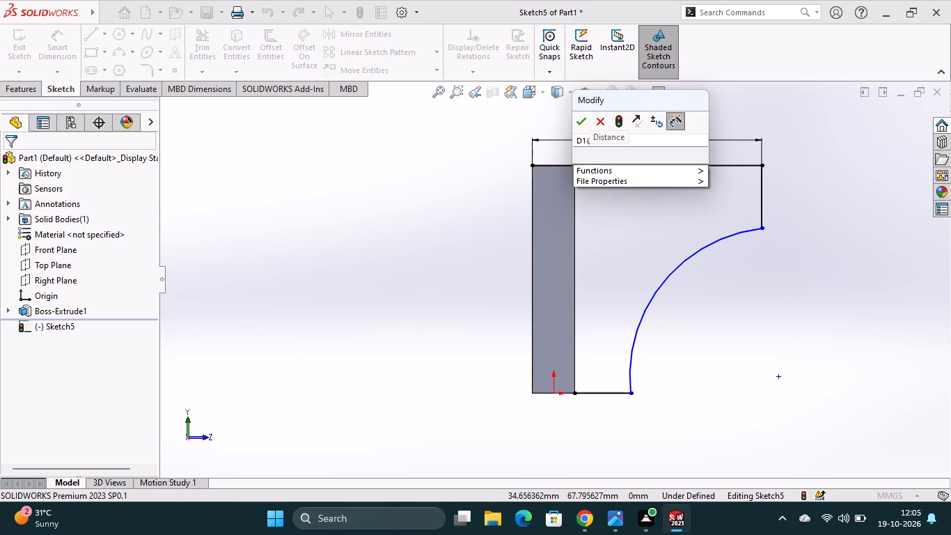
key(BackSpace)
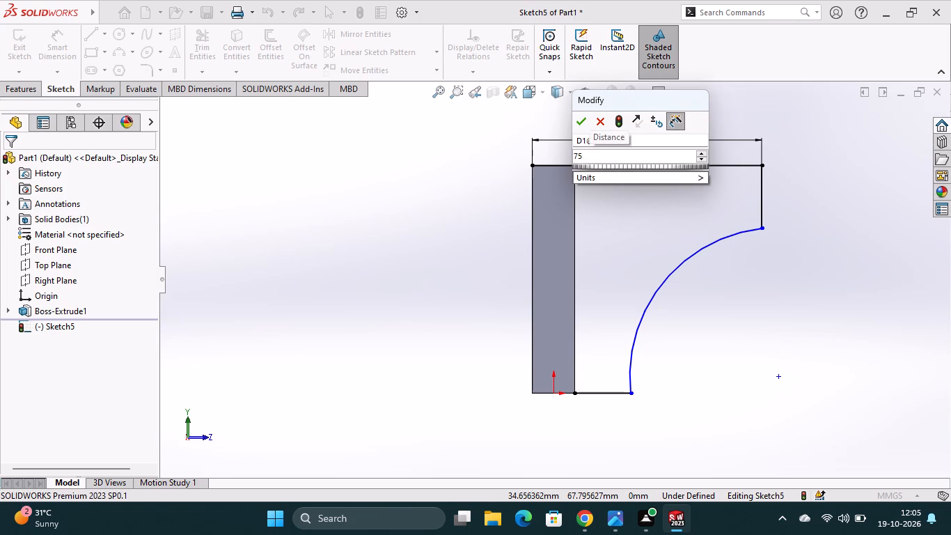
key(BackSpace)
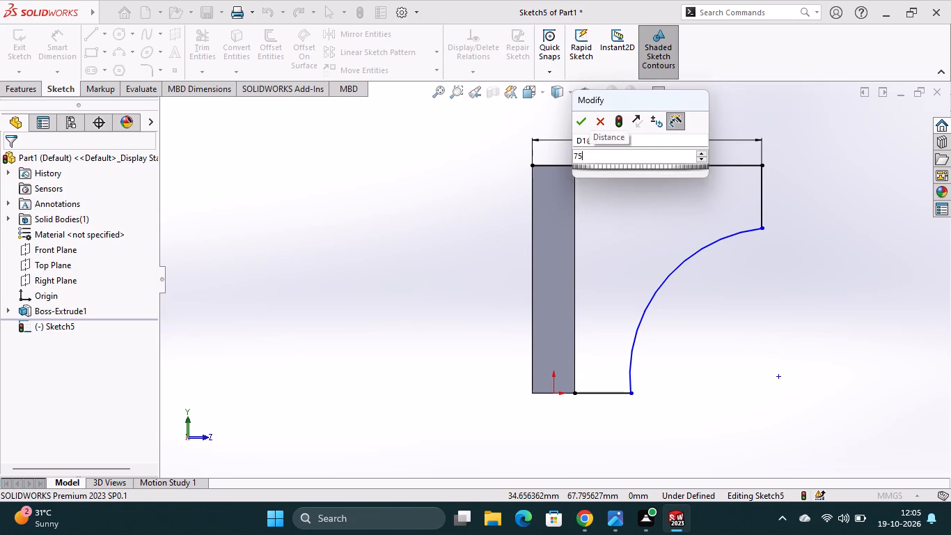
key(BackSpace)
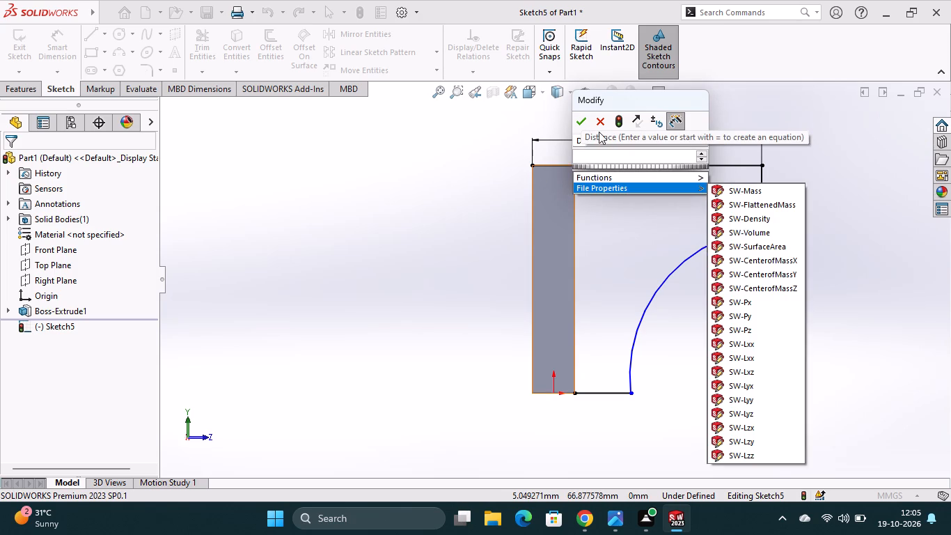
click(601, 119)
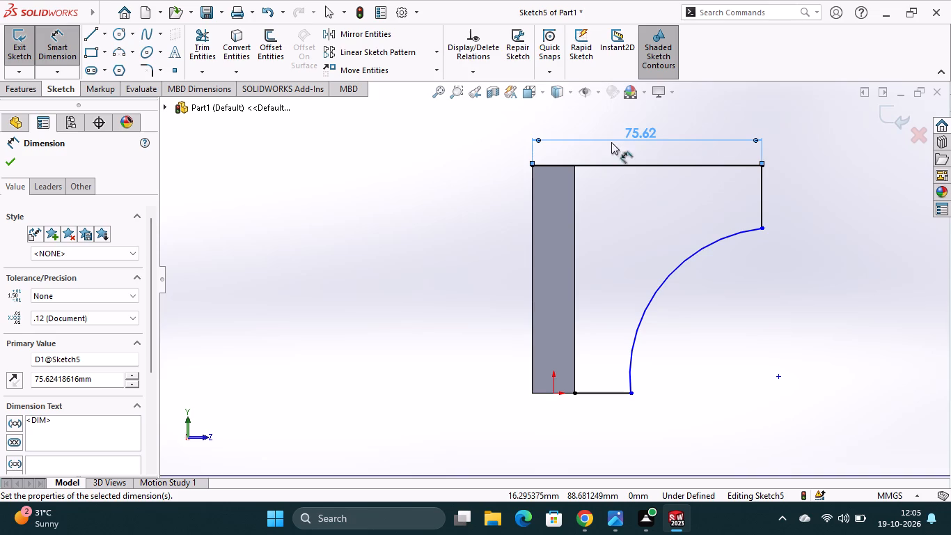
Dimension the profile's bottom horizontal line and set its length to 14 mm.
click(599, 397)
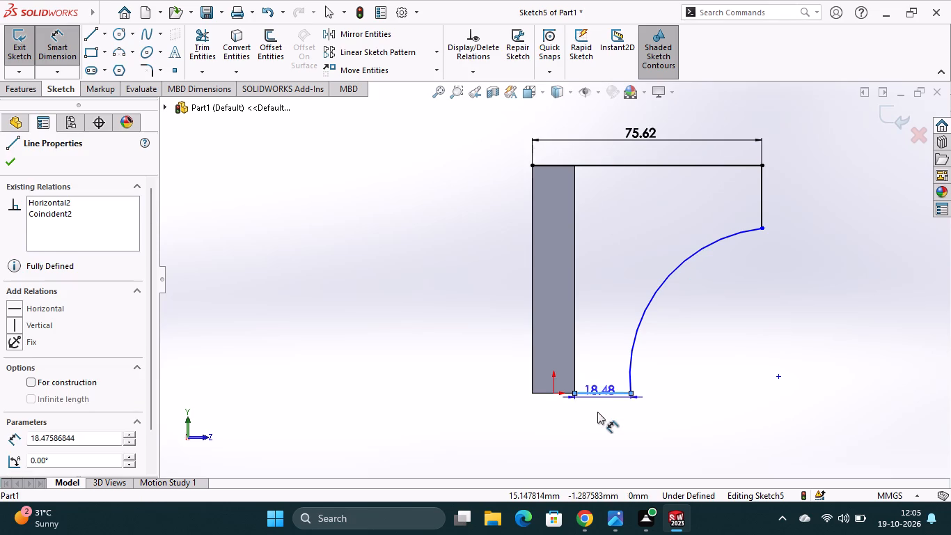
click(597, 412)
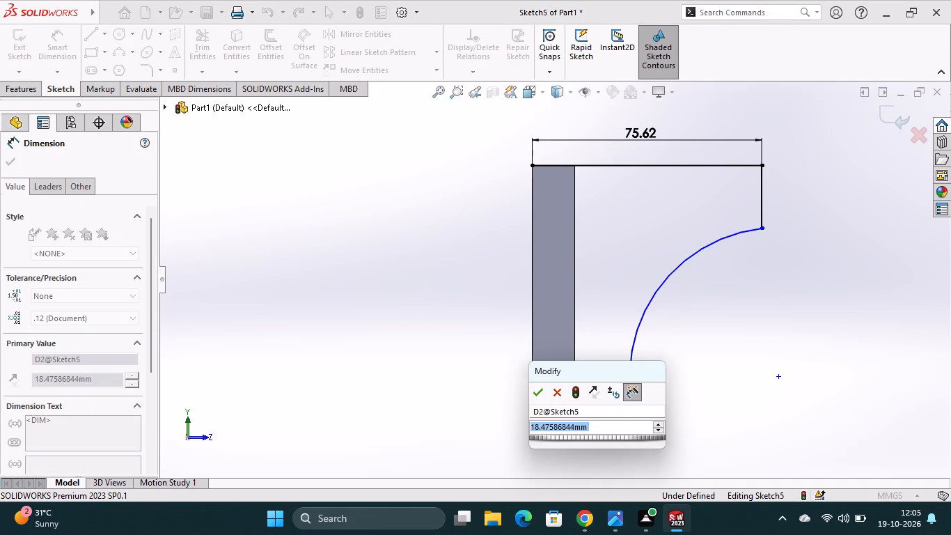
key(1)
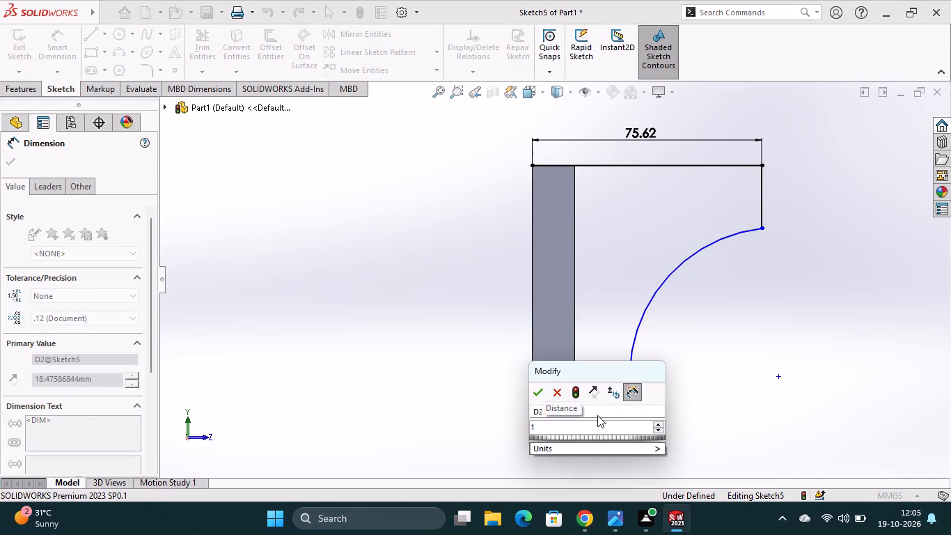
key(4)
key(Return)
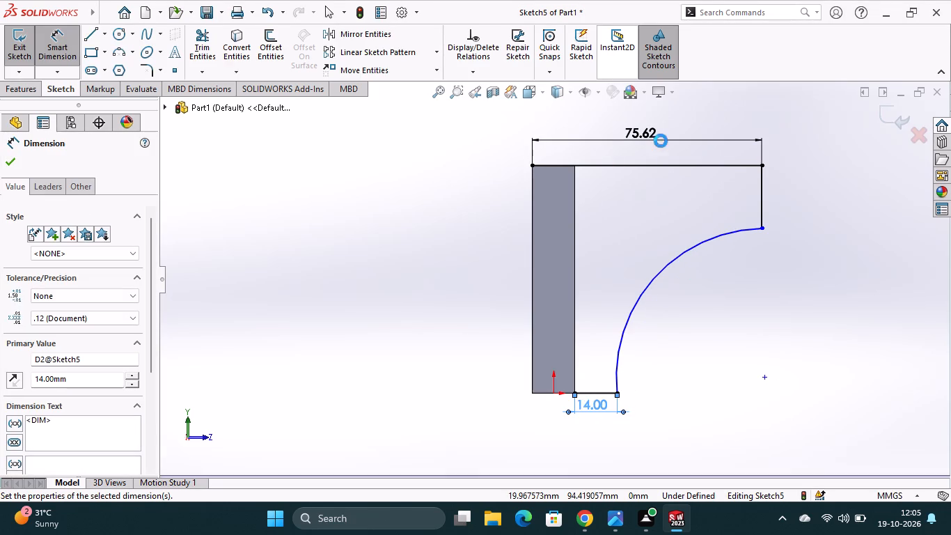
Set the length dimension of the profile's top horizontal line to 89 mm.
double_click(637, 134)
text(89)
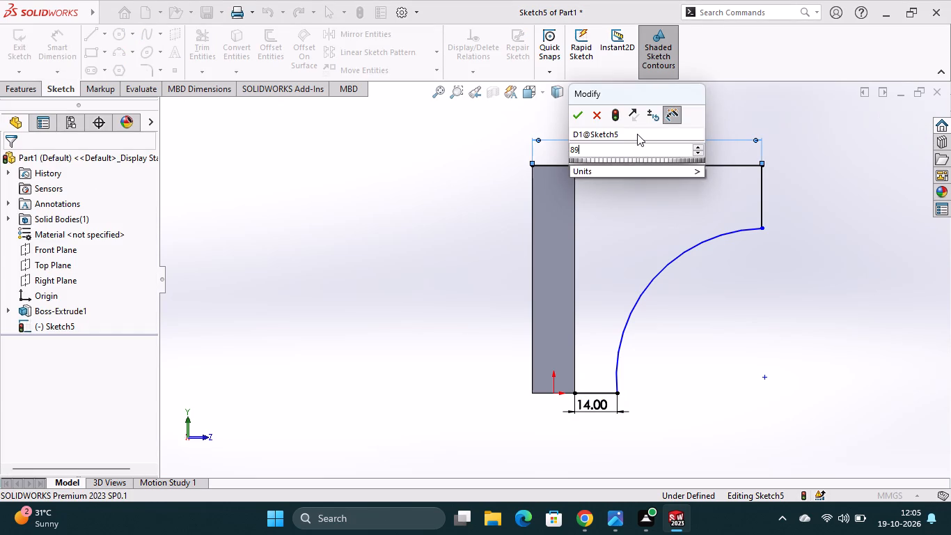
key(Return)
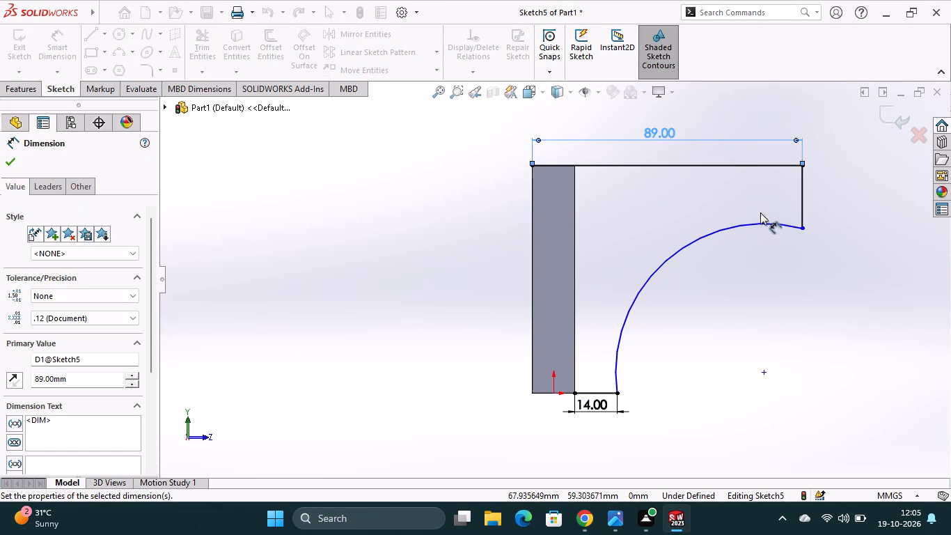
Dimension the short vertical line at the outer end of the profile and set it to 17 mm.
click(803, 203)
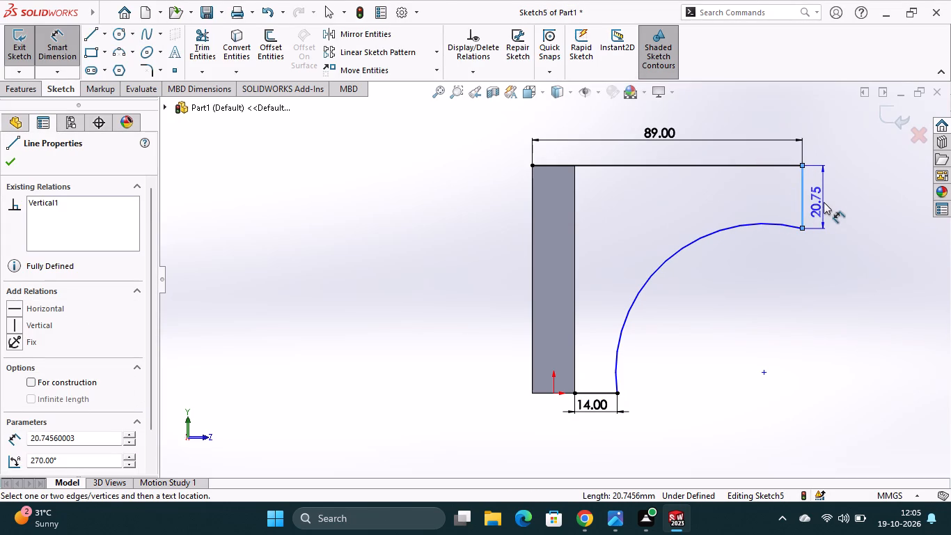
click(824, 202)
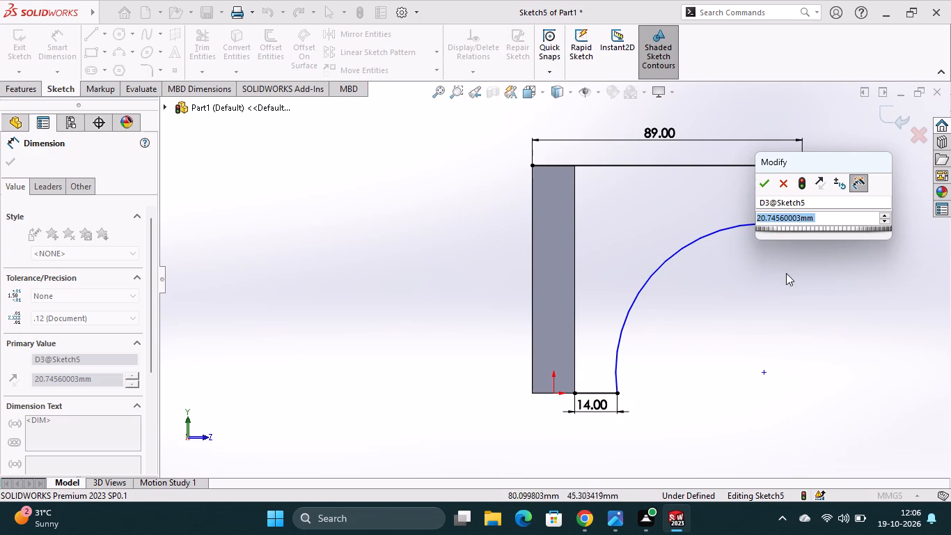
text(17)
key(Return)
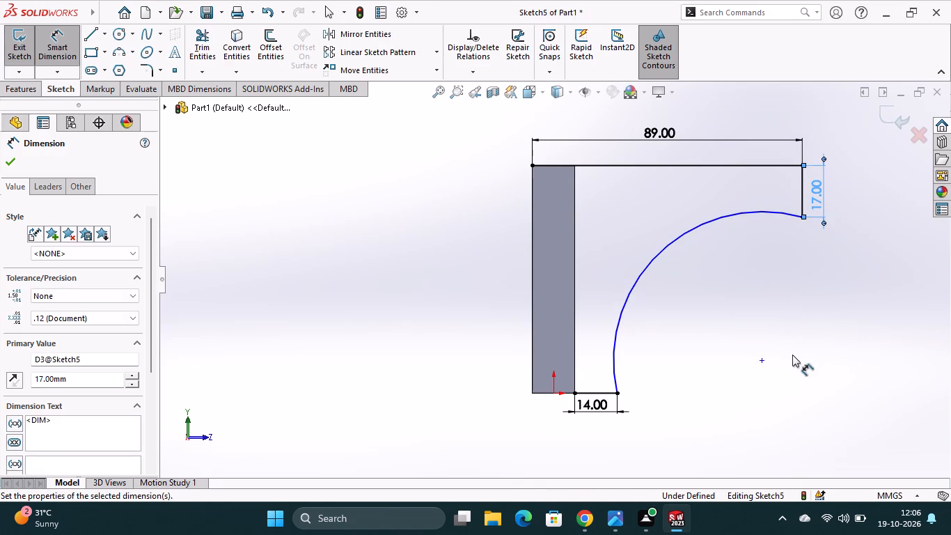
Change the length dimension of the profile's bottom horizontal line to 20 mm.
double_click(595, 404)
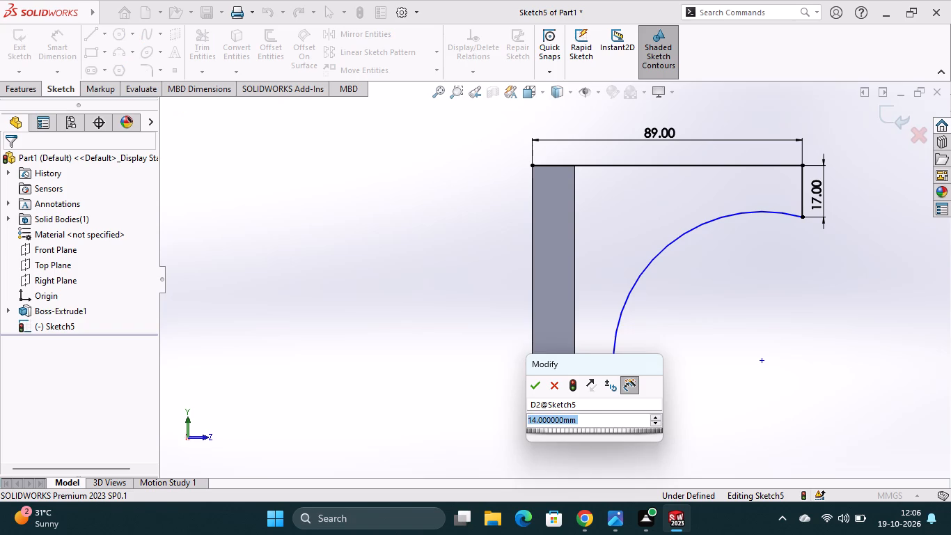
key(2)
key(0)
key(Return)
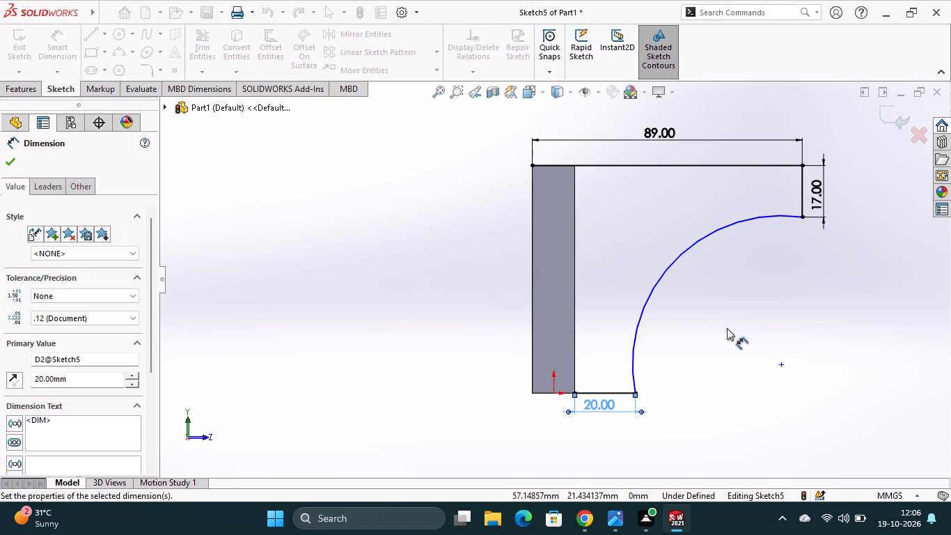
Dimension the arc joining the bottom line and the outer vertical line with a 56 mm radius.
click(679, 260)
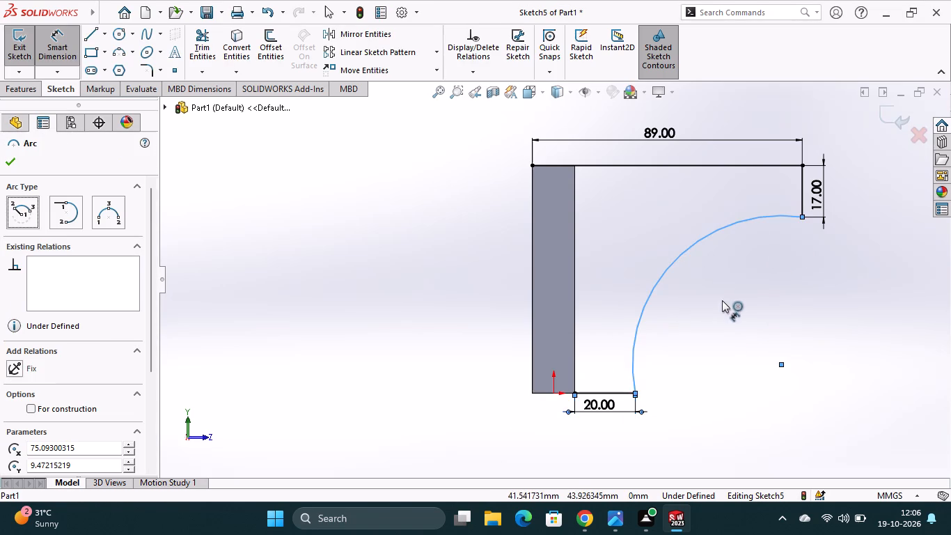
click(732, 310)
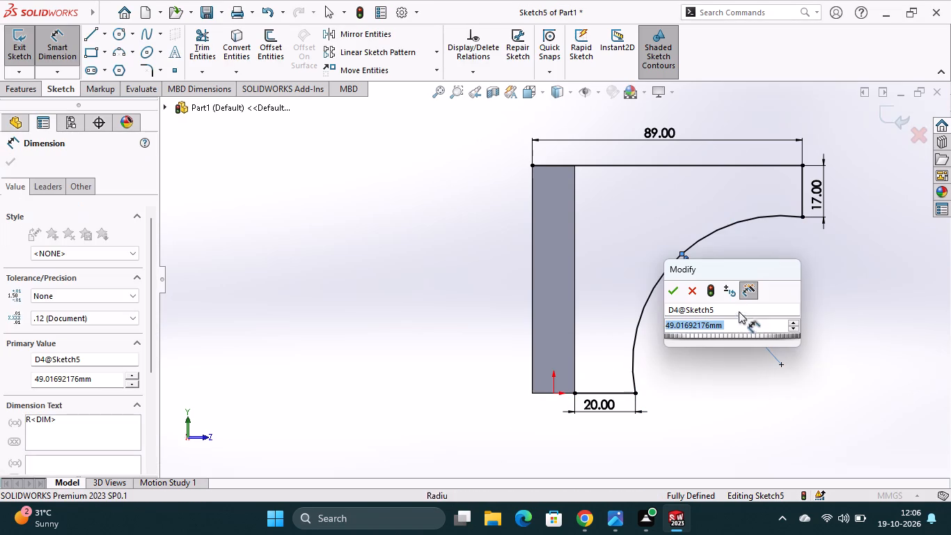
text(56)
key(Return)
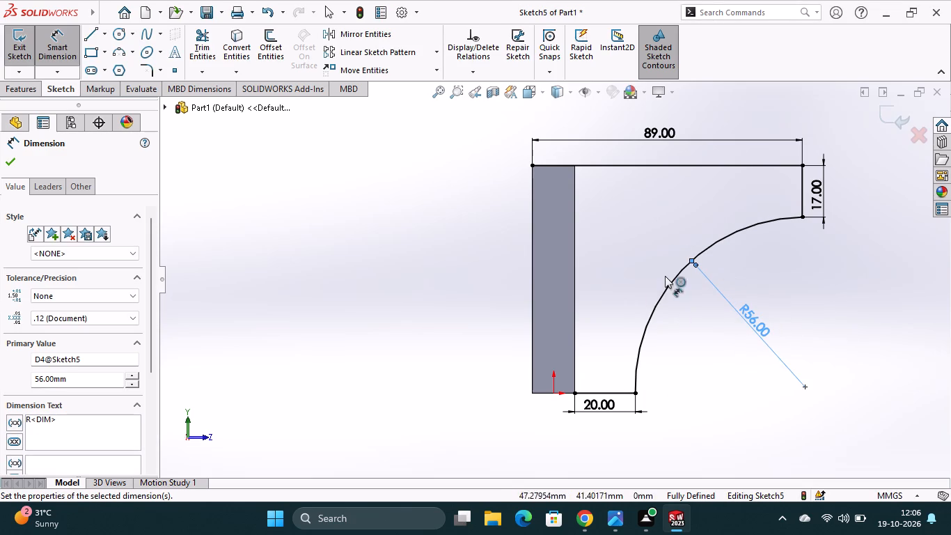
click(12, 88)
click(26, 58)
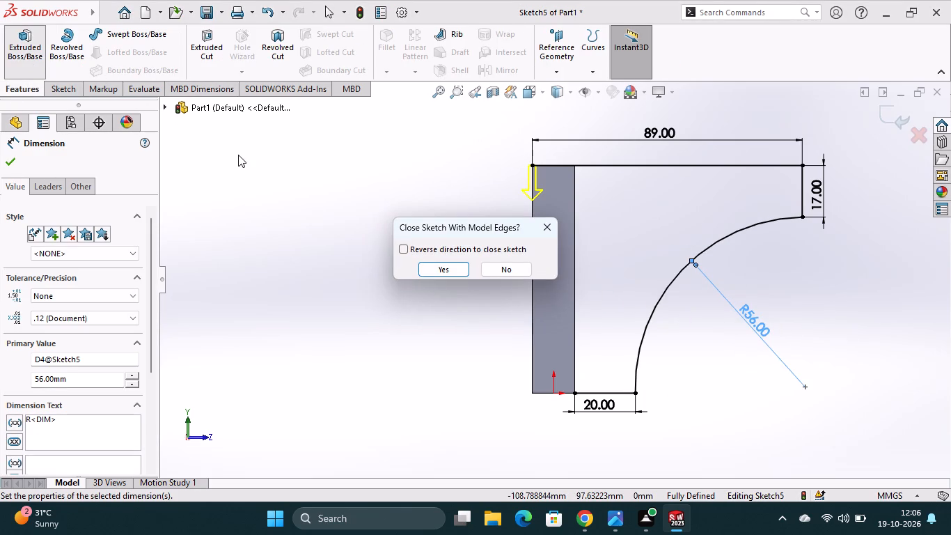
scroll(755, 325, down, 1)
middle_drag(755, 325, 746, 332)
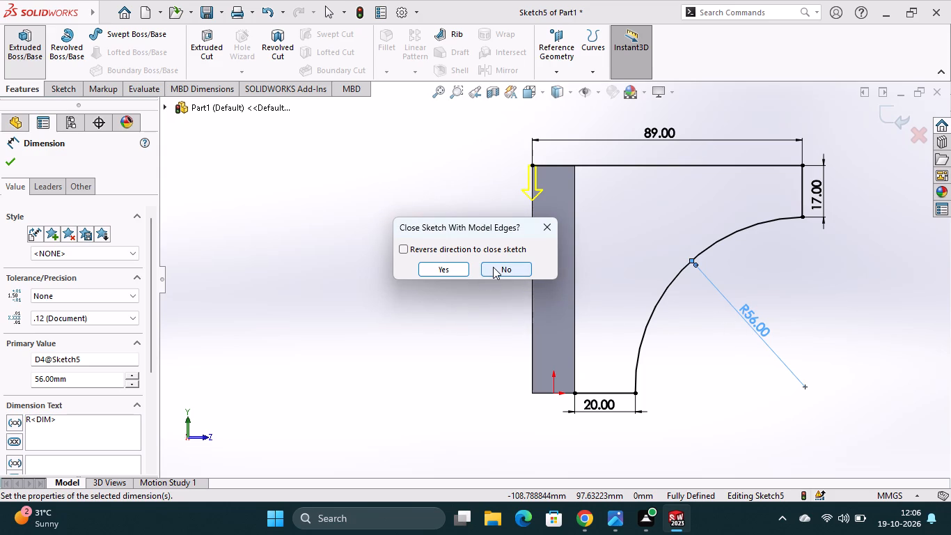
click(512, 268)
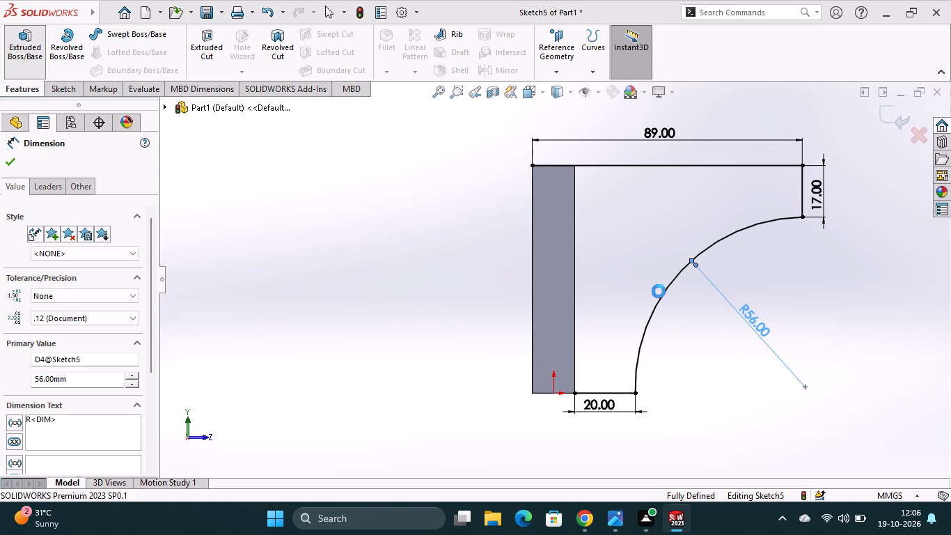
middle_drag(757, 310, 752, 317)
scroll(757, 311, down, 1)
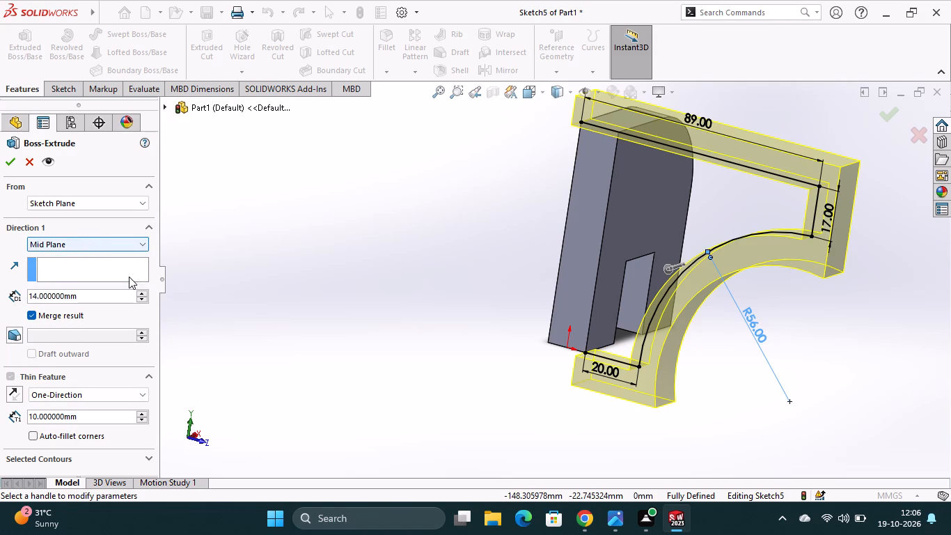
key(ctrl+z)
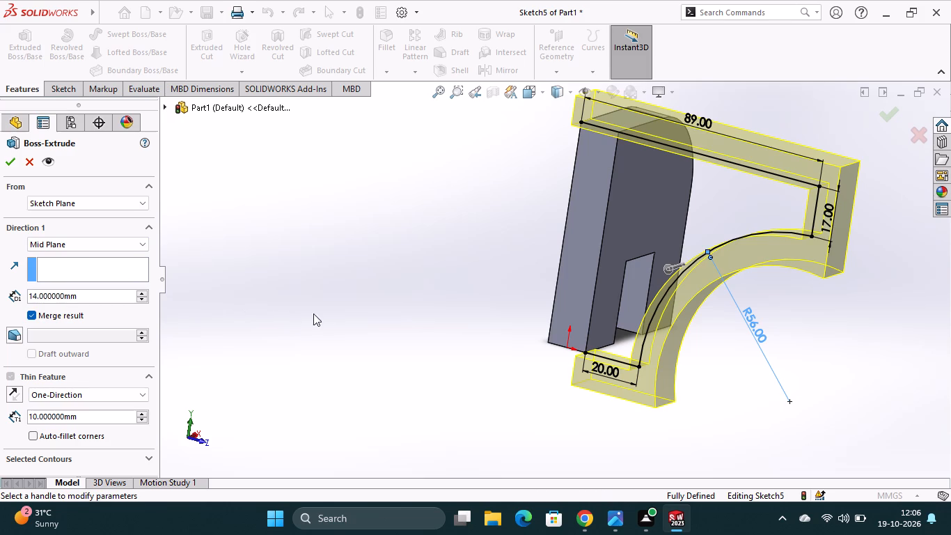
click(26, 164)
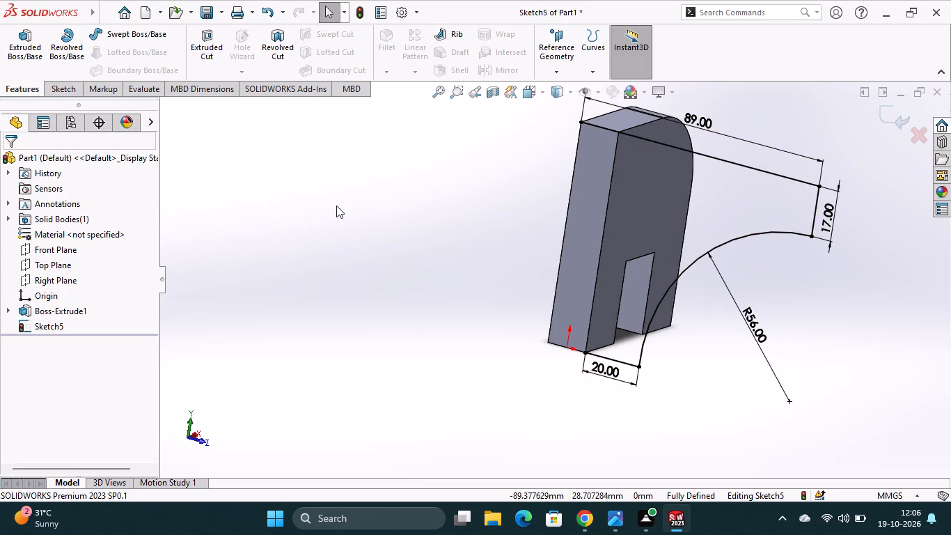
Extrude the arch profile, closed with the model edges, as a Blind boss 14 mm outward from the plate's side, merging the result.
click(24, 46)
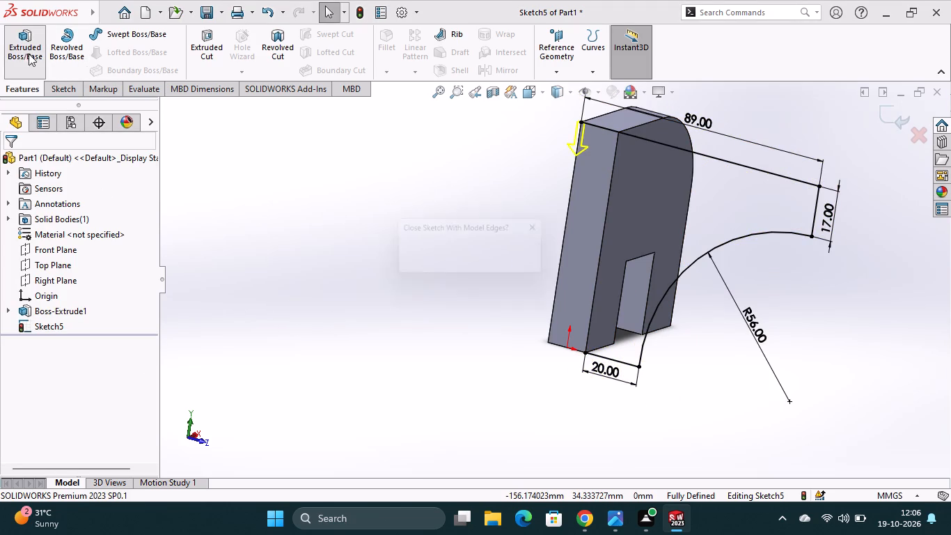
click(435, 267)
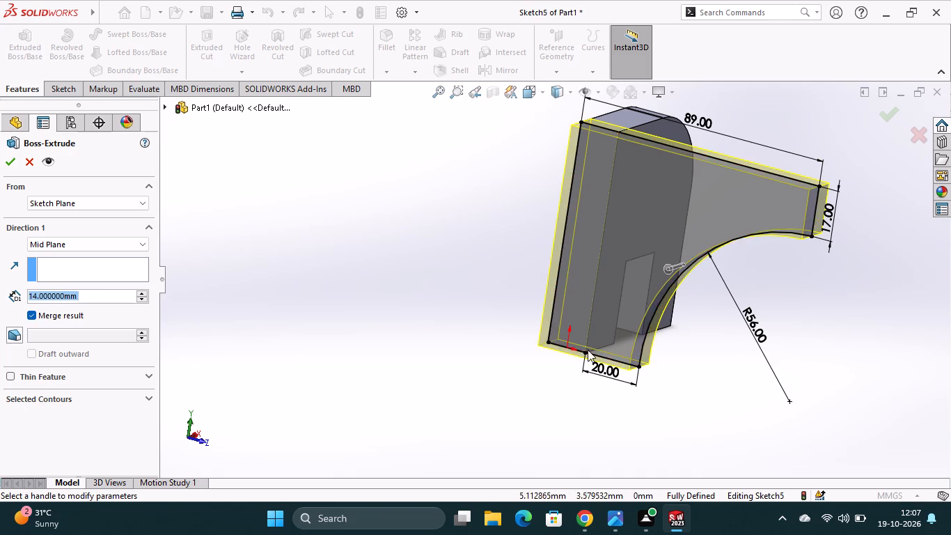
middle_drag(763, 410, 718, 409)
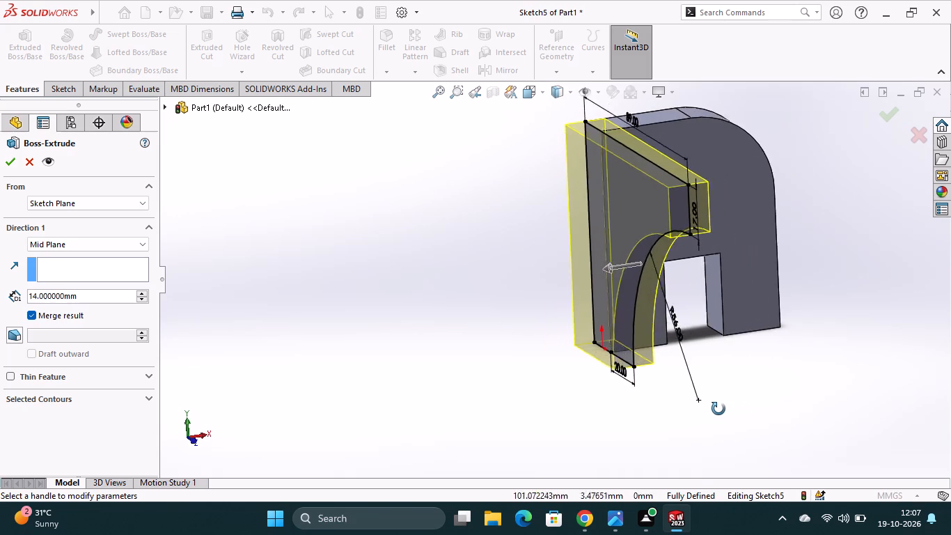
middle_drag(718, 409, 704, 410)
click(66, 245)
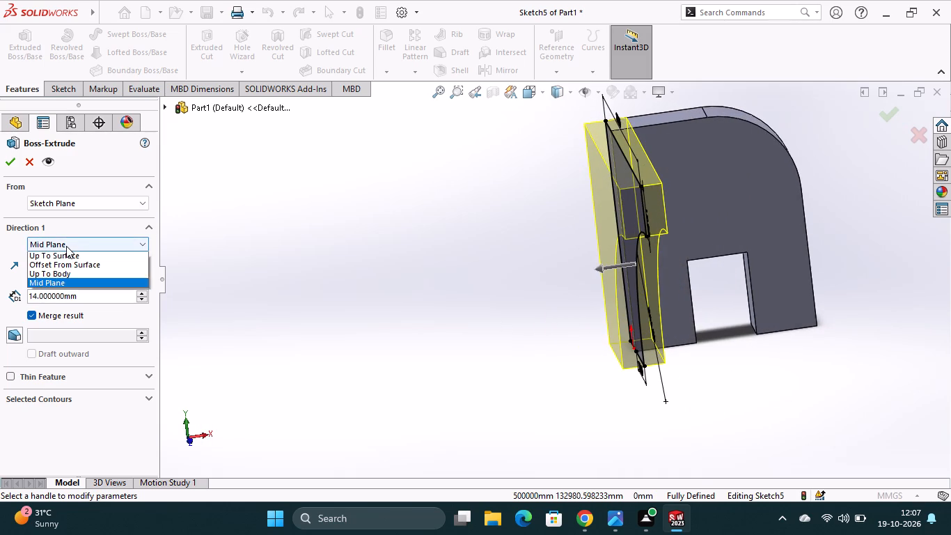
click(62, 258)
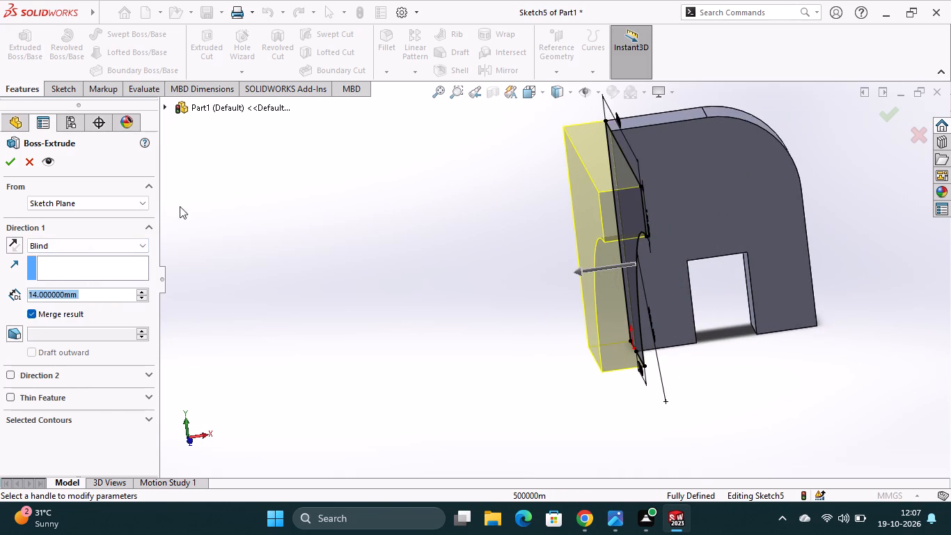
click(15, 162)
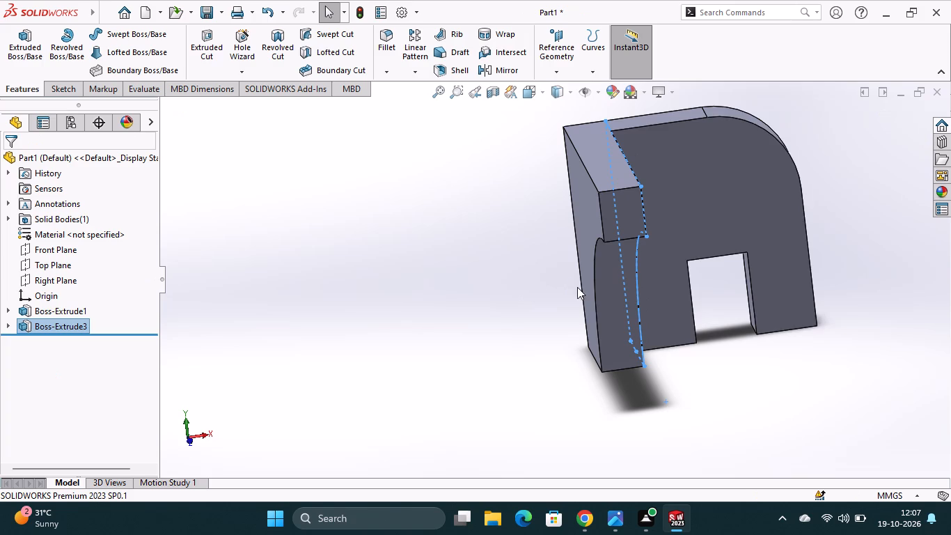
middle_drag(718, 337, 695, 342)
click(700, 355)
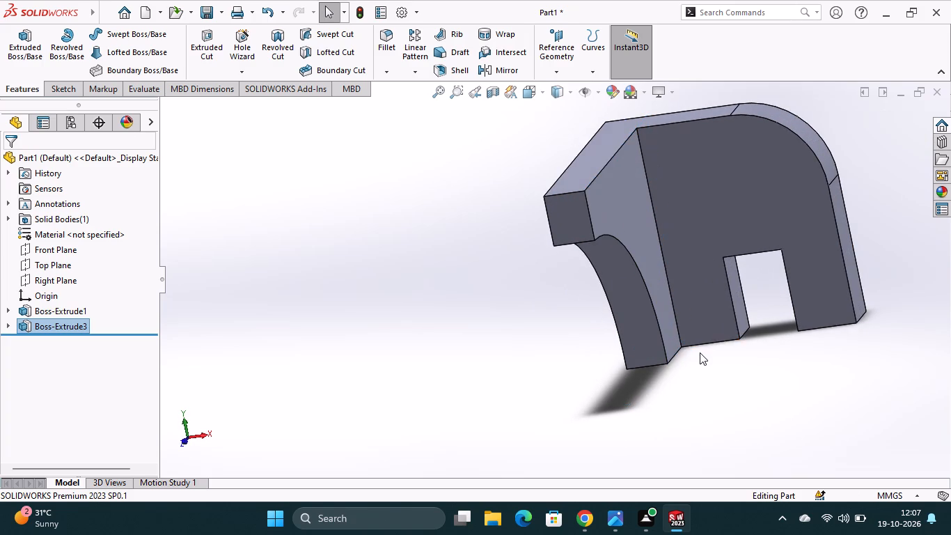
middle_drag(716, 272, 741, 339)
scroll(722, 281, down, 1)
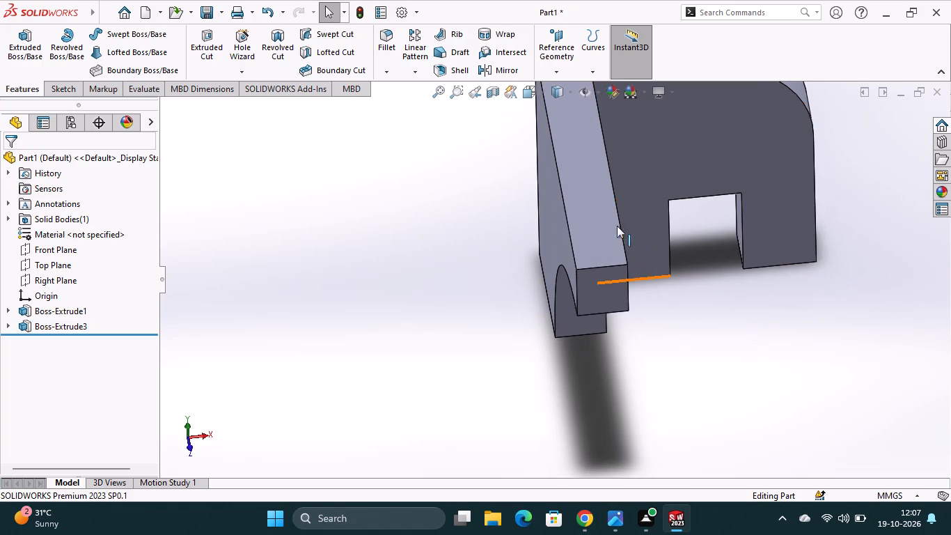
Sketch on the L-shaped top face a horizontal centerline outward from the long leg's inner-edge midpoint, ending at a vertical centerline about 66 mm tall.
click(589, 217)
click(654, 177)
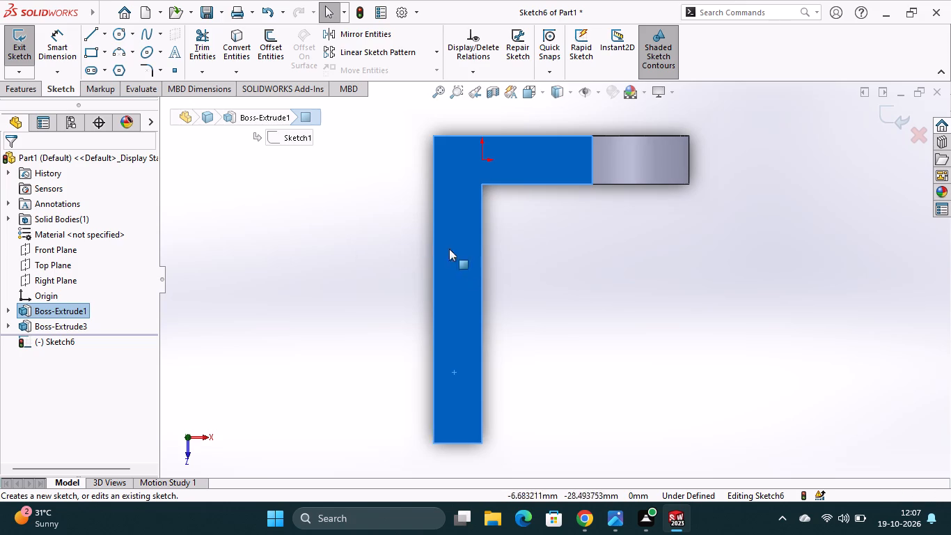
drag(480, 161, 421, 176)
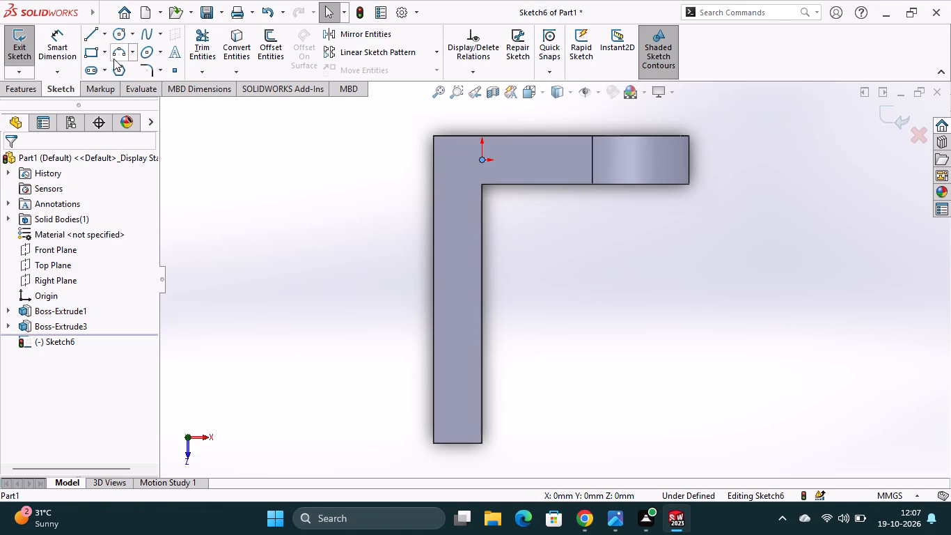
click(103, 36)
click(113, 72)
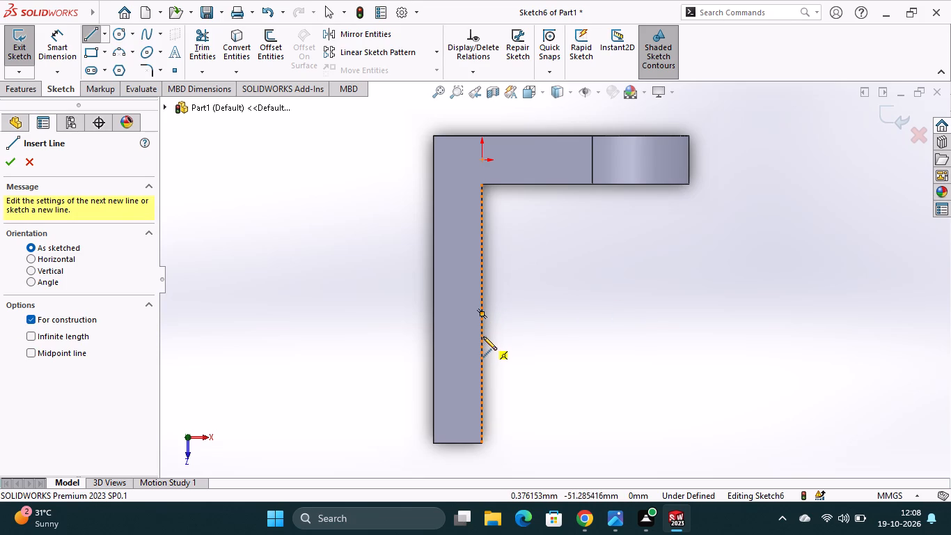
click(481, 313)
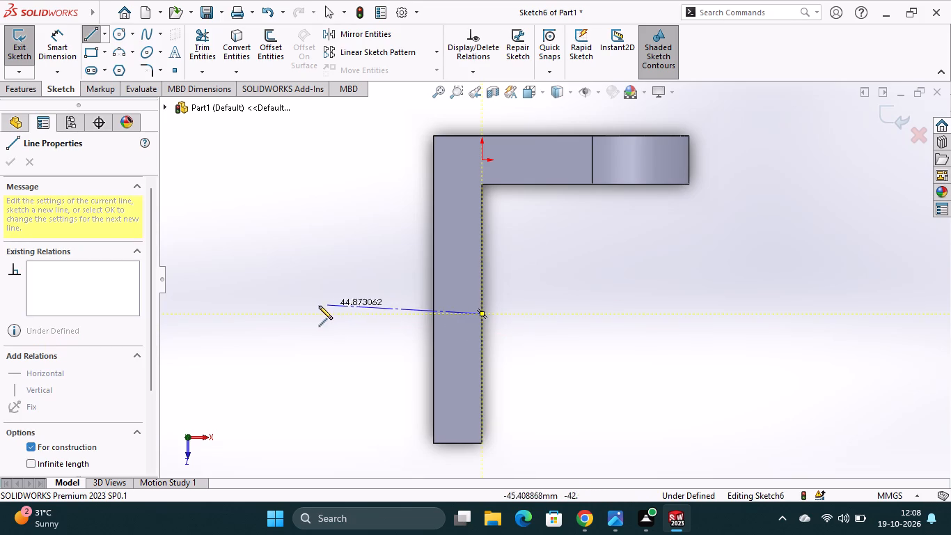
click(281, 310)
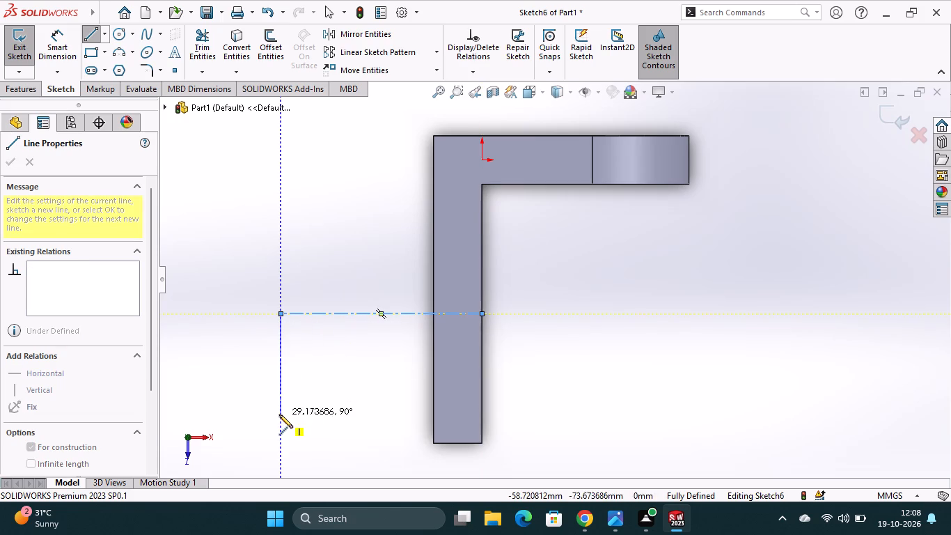
drag(278, 420, 278, 428)
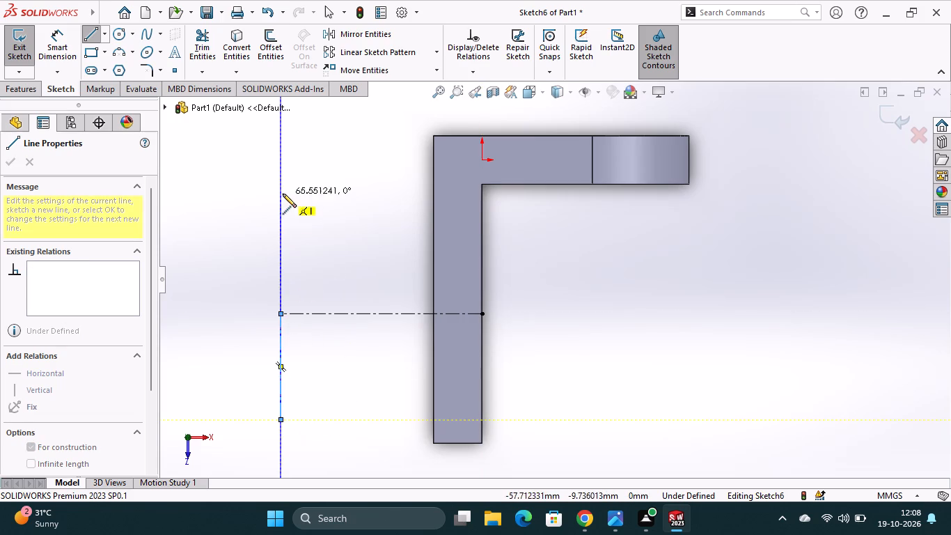
click(282, 193)
key(Escape)
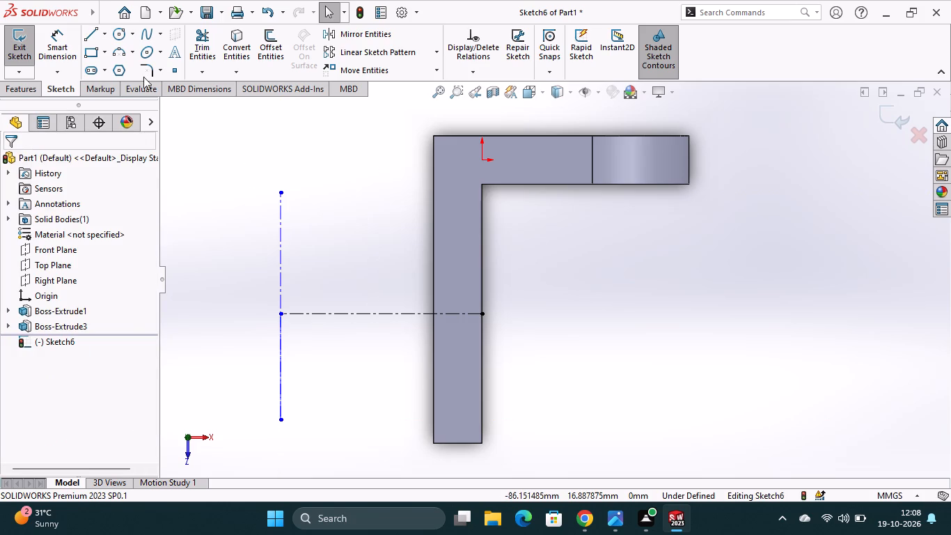
Dimension the vertical centerline 38 mm from the outer edge of the bracket's long leg.
click(58, 35)
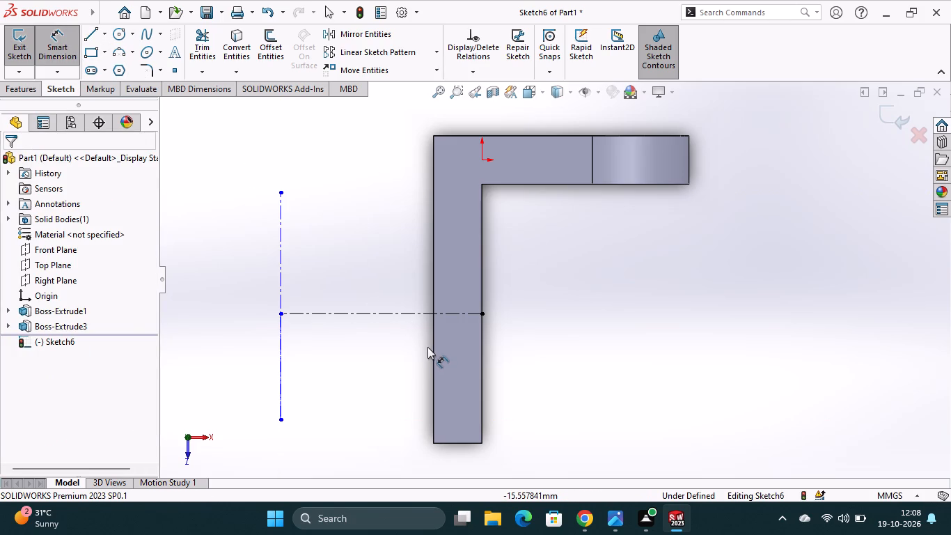
click(433, 421)
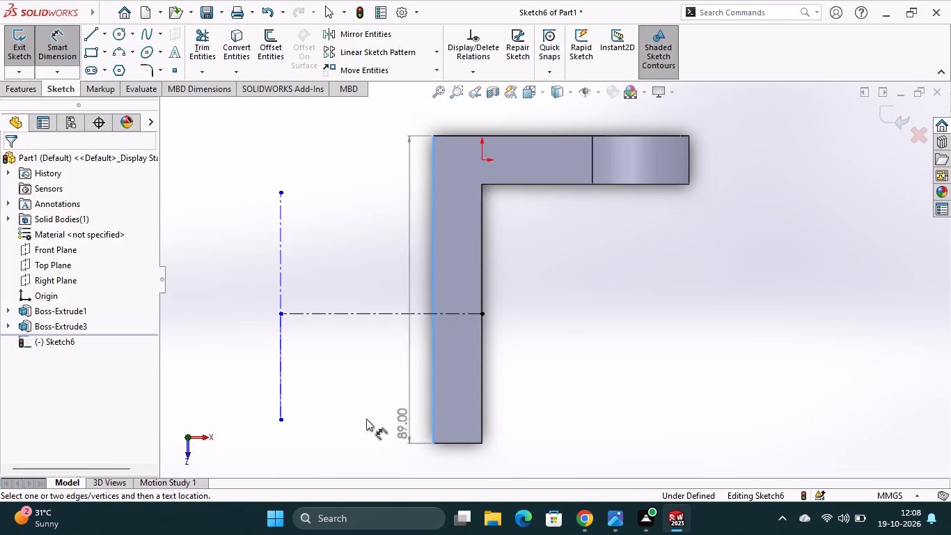
click(279, 405)
click(340, 399)
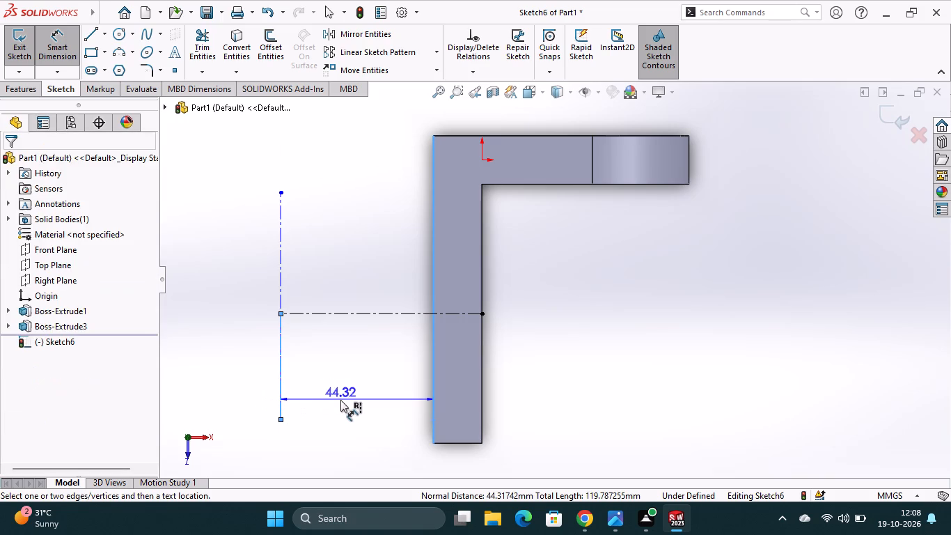
key(3)
key(8)
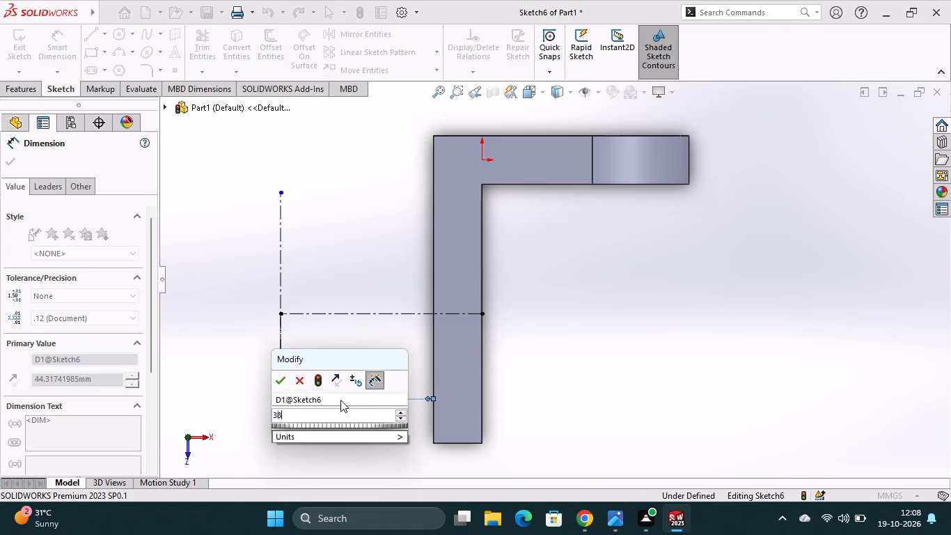
key(Return)
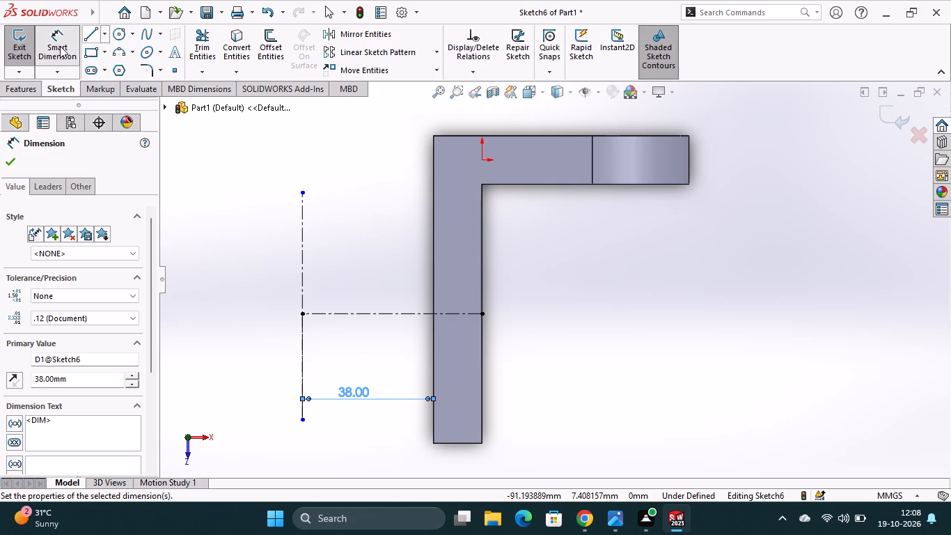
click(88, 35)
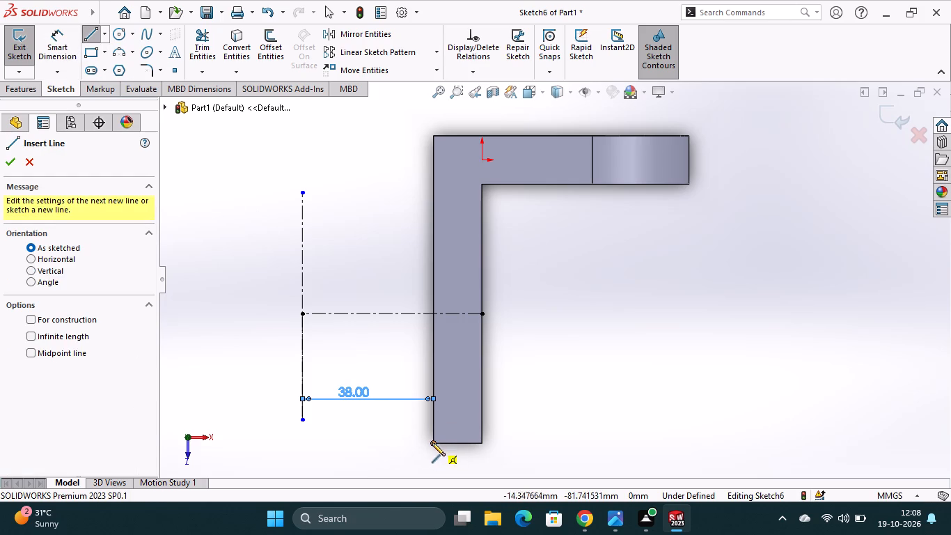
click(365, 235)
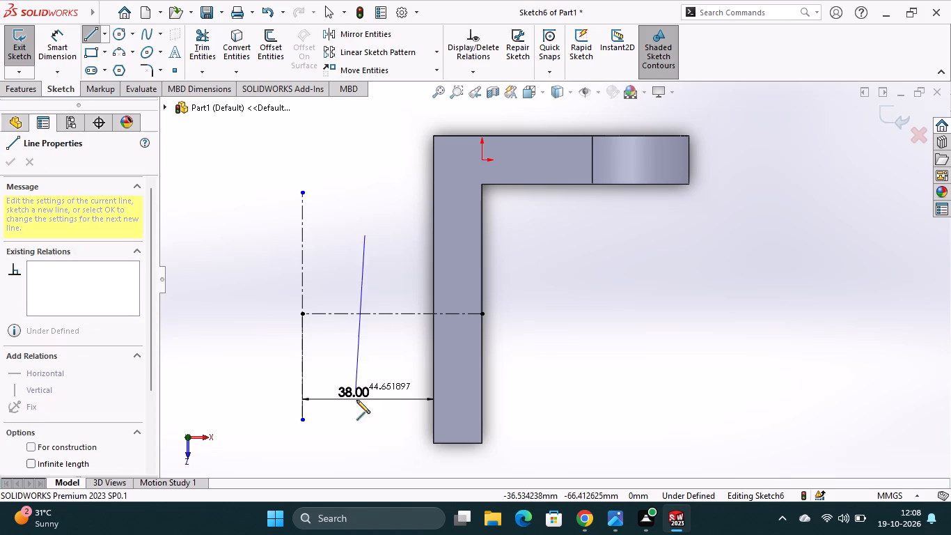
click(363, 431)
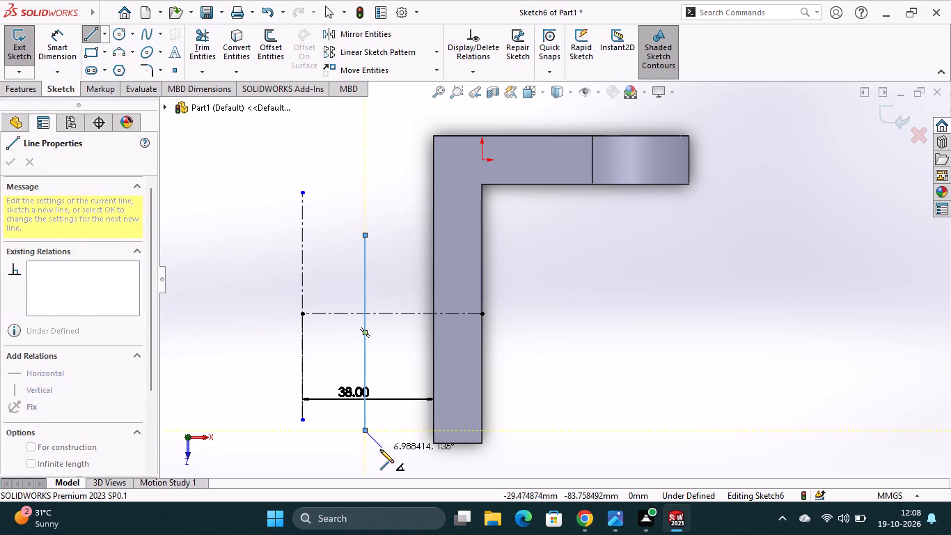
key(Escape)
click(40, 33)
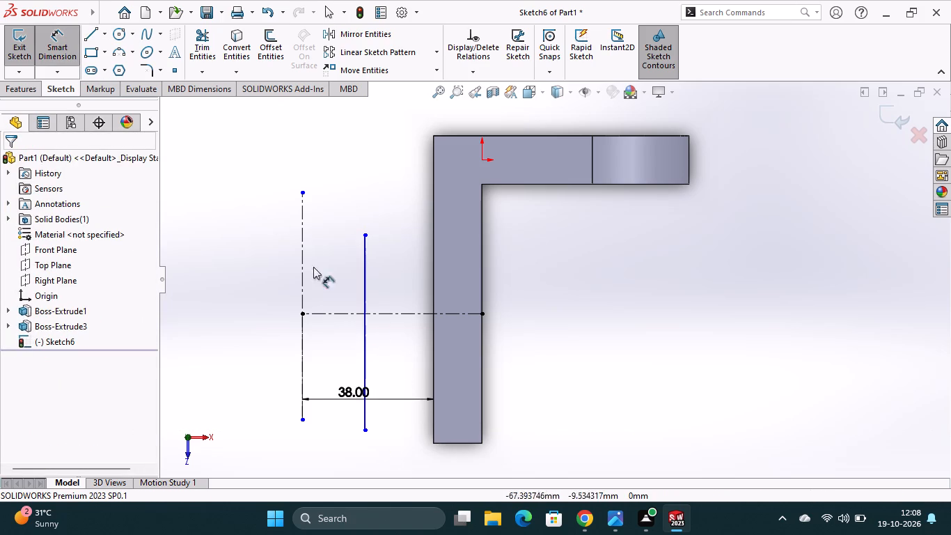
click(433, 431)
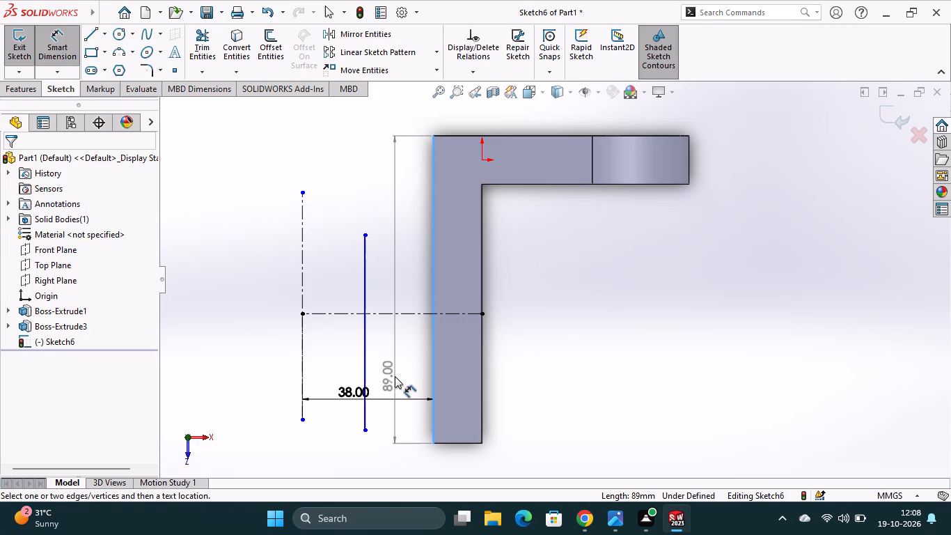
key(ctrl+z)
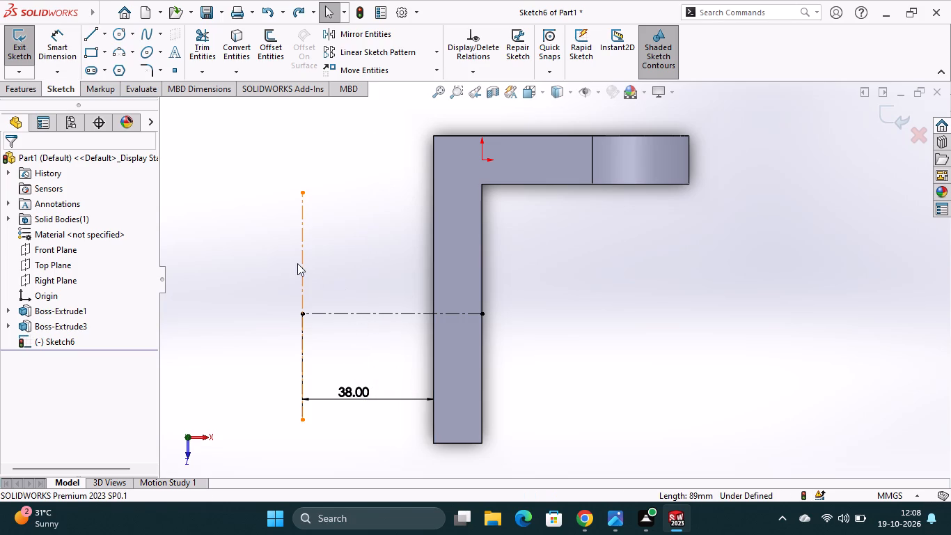
Delete the horizontal centerline that crosses the bracket's long leg.
right_click(315, 313)
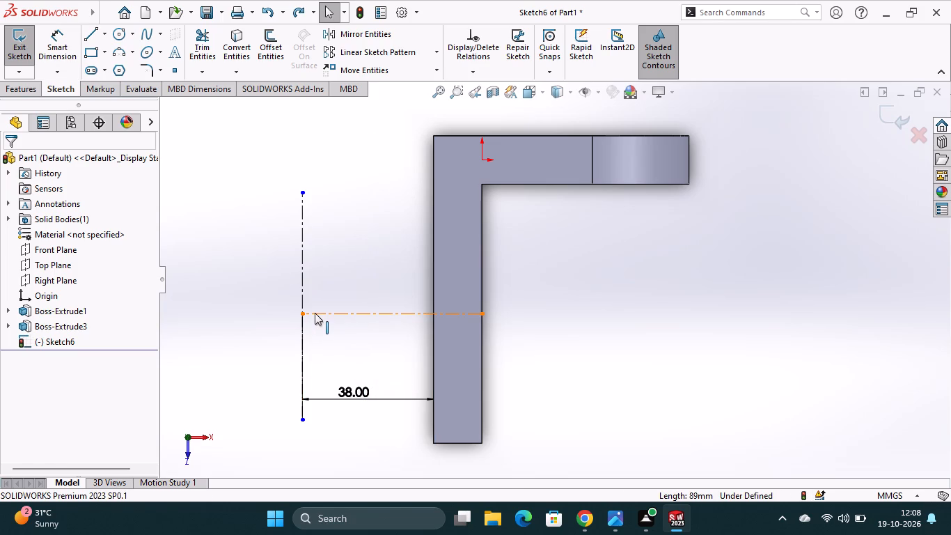
click(369, 476)
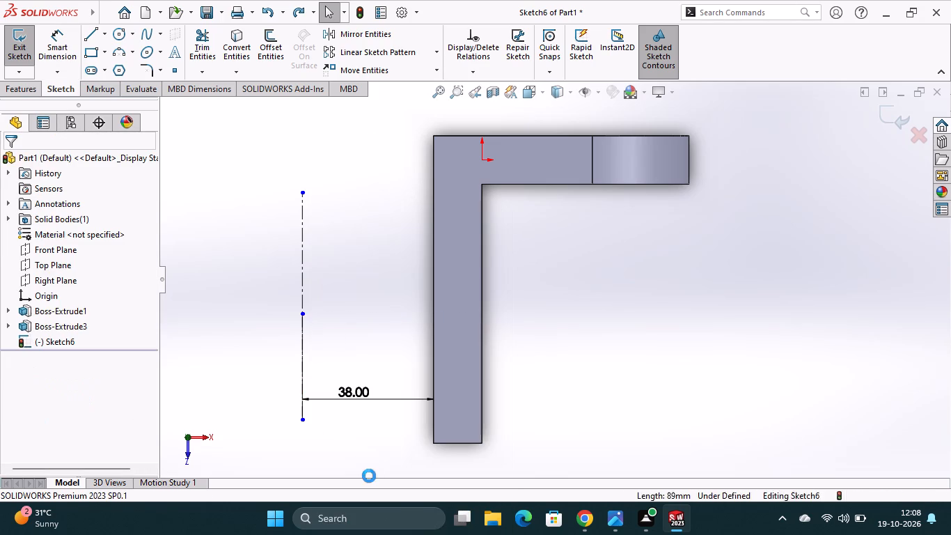
Extend the lower end of the vertical centerline past the free end of the long leg, to about Y -87.4 mm.
drag(301, 417, 299, 444)
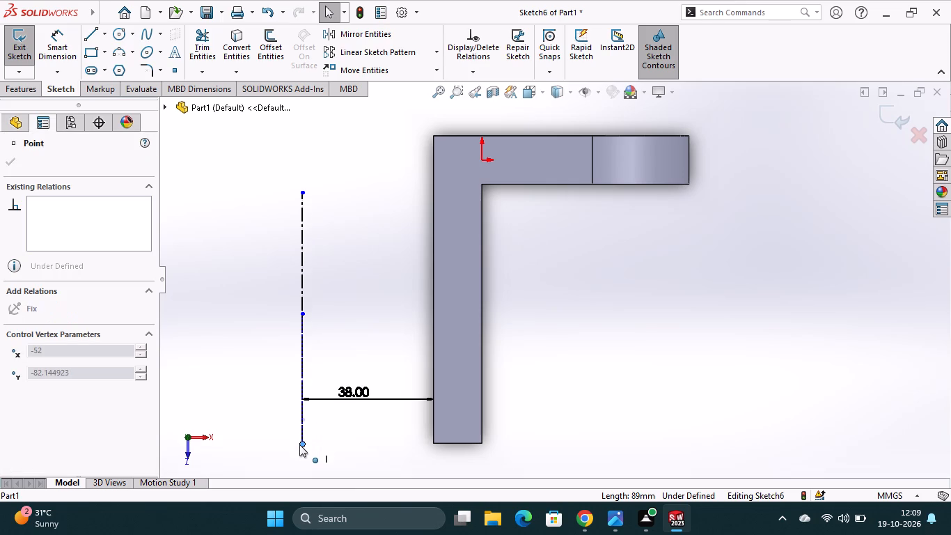
drag(299, 444, 400, 446)
drag(400, 446, 395, 462)
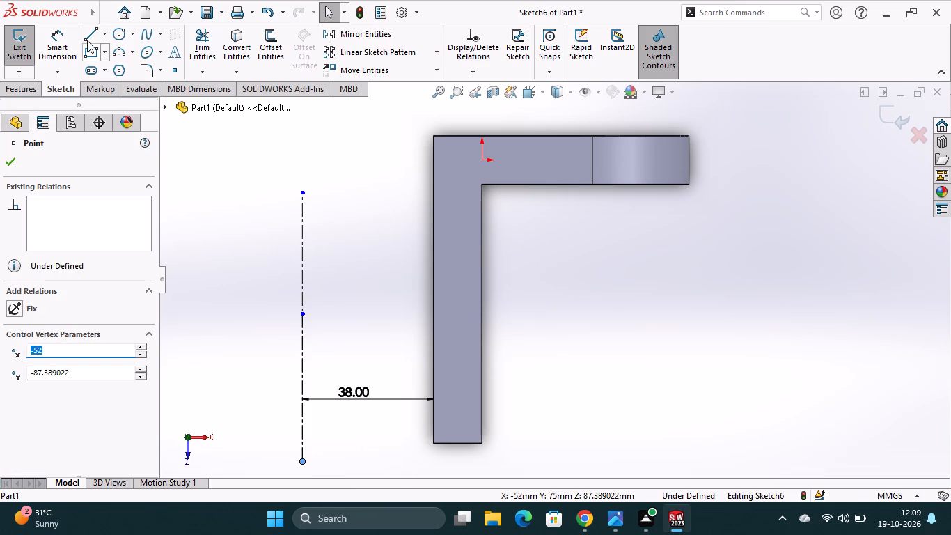
Draw a horizontal solid line from just beyond the vertical centerline, across it, to the long leg's outer edge.
click(87, 35)
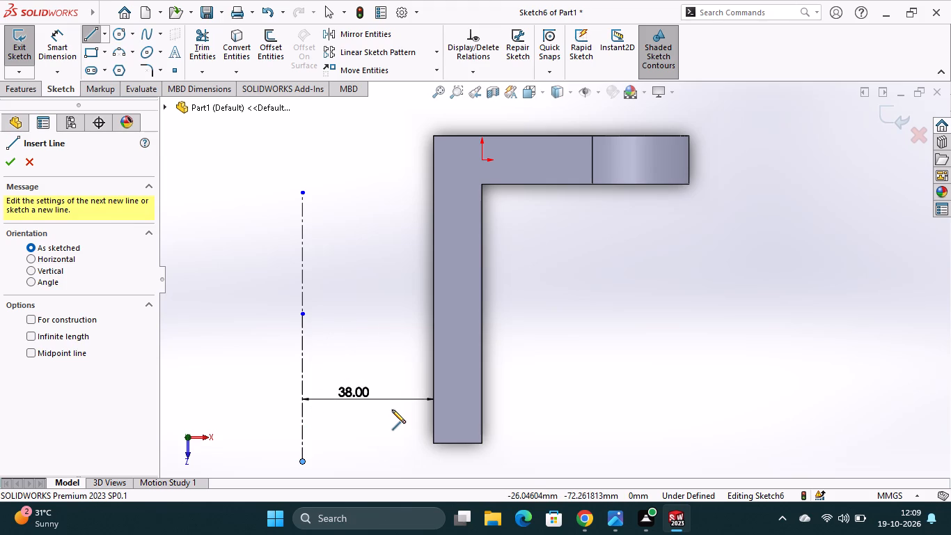
click(274, 382)
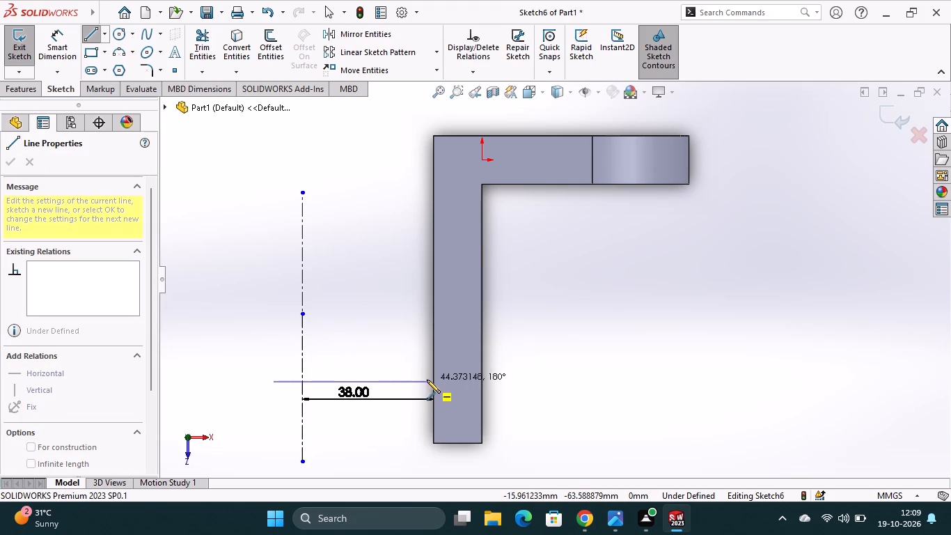
click(432, 380)
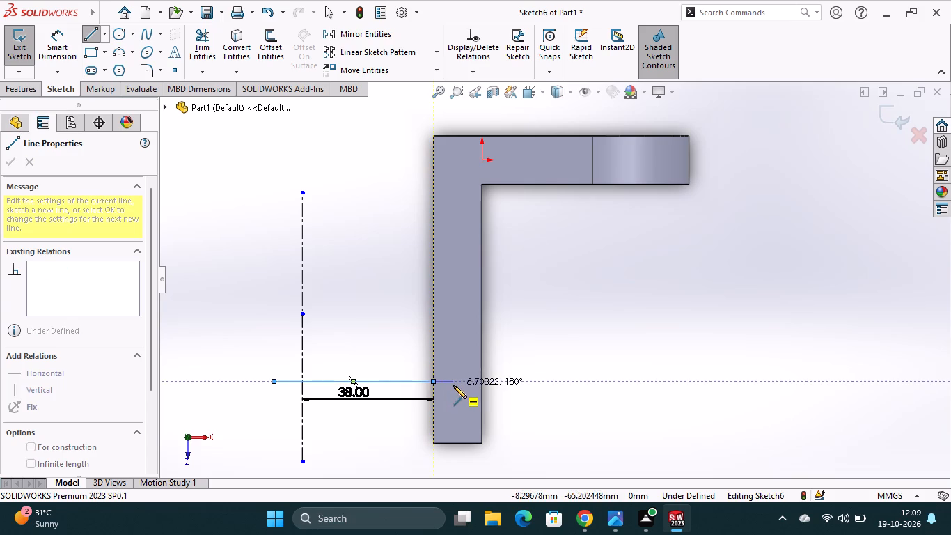
key(Escape)
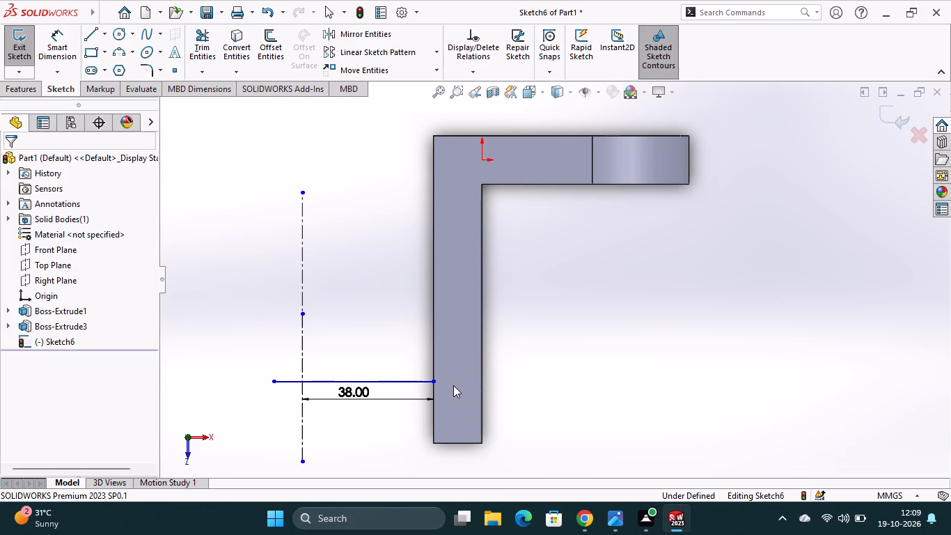
Dimension the horizontal line 22 mm from the outer corner at the long leg's free end.
click(55, 38)
click(434, 442)
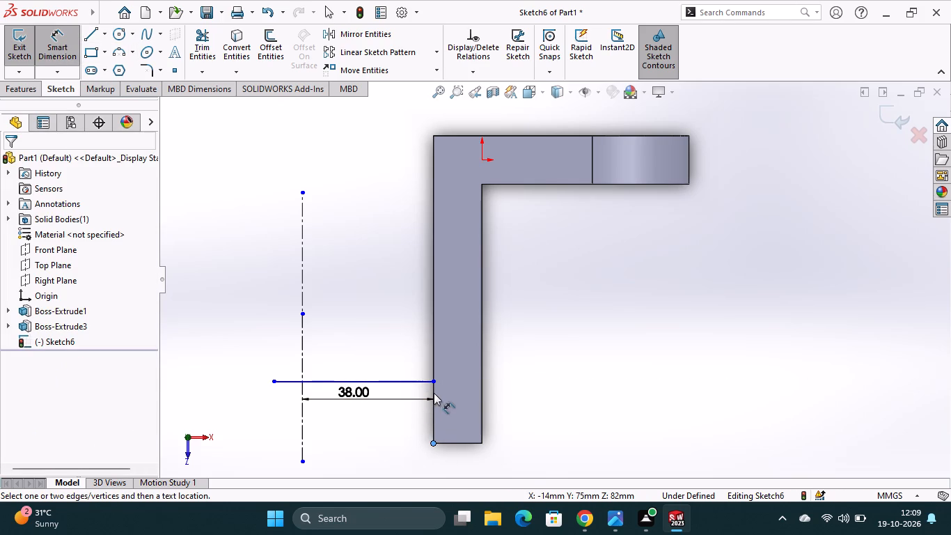
click(417, 381)
click(380, 421)
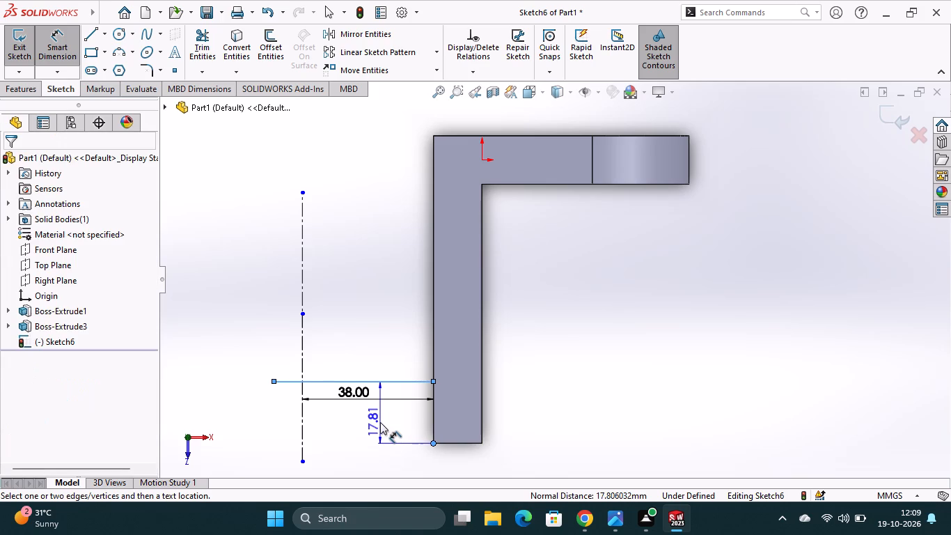
text(22)
key(Return)
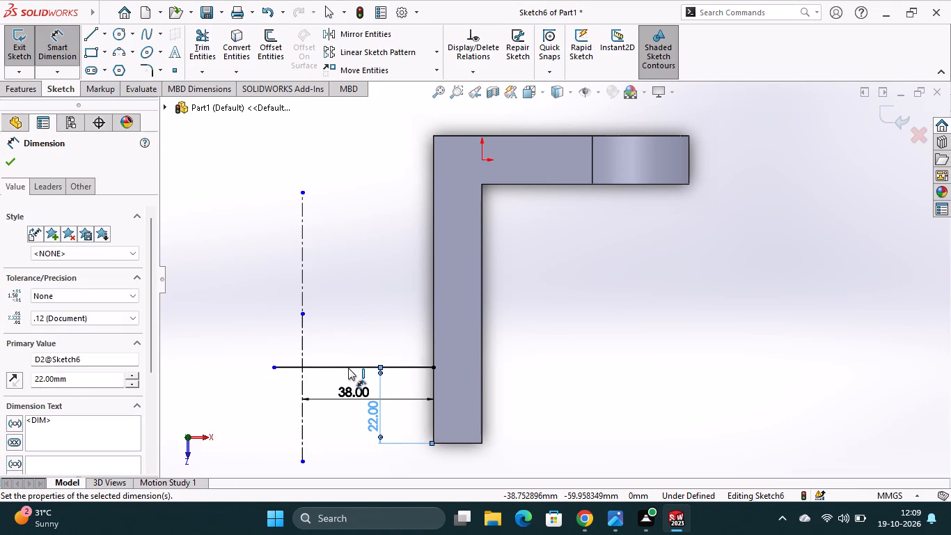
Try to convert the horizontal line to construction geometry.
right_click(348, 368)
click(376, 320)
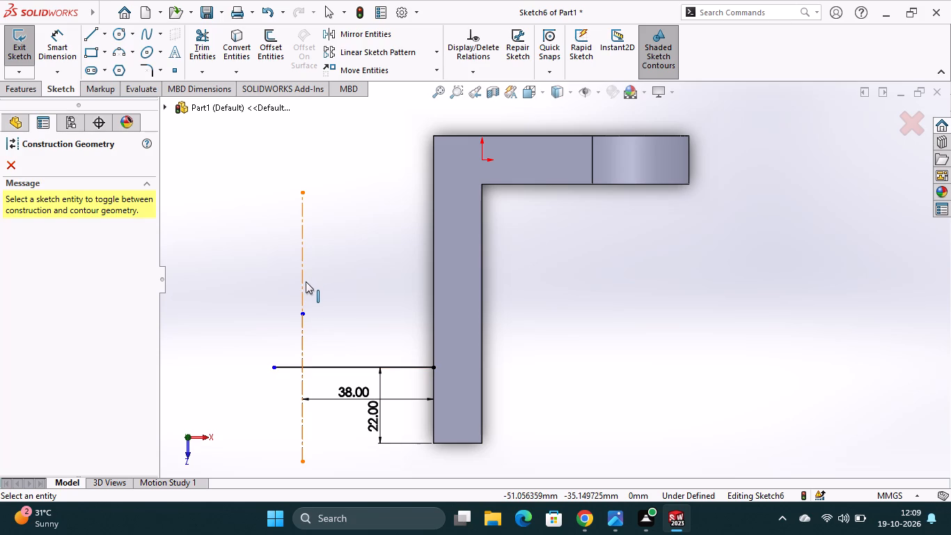
Draw two concentric circles centred where the horizontal line crosses the vertical centerline, a smaller inner one and a larger outer one.
click(120, 36)
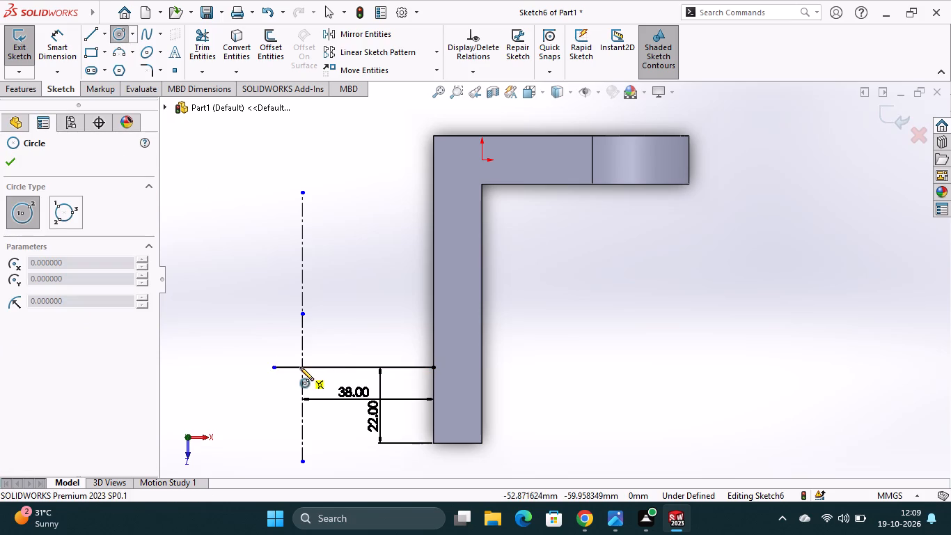
click(301, 367)
click(351, 380)
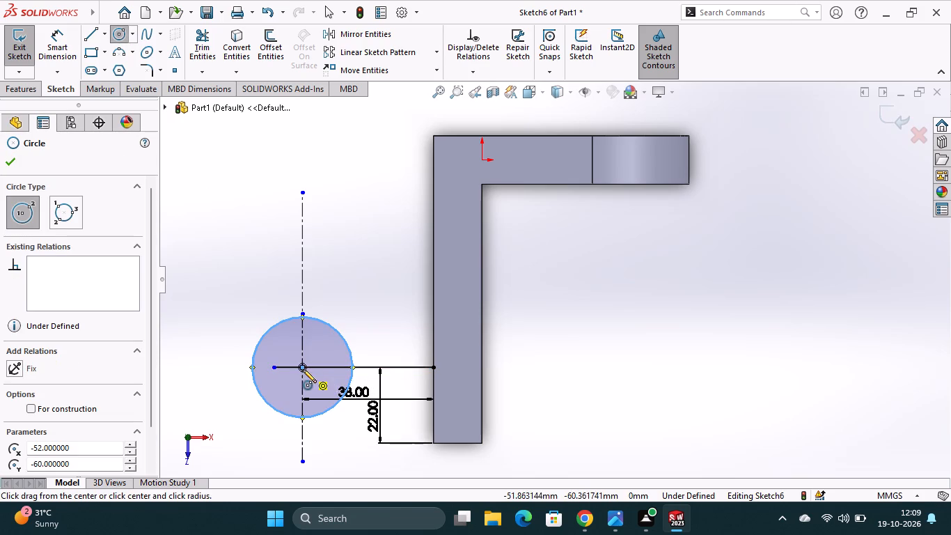
click(303, 369)
click(359, 290)
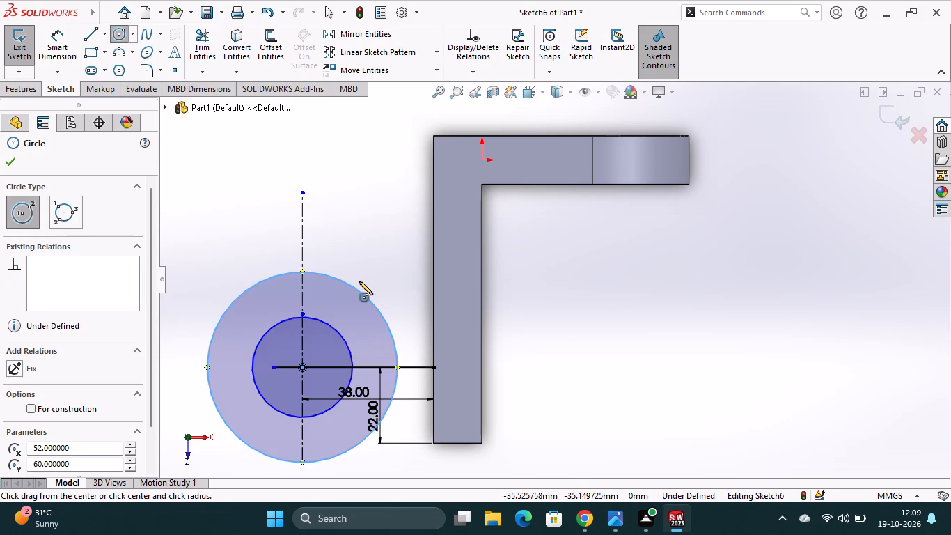
key(Escape)
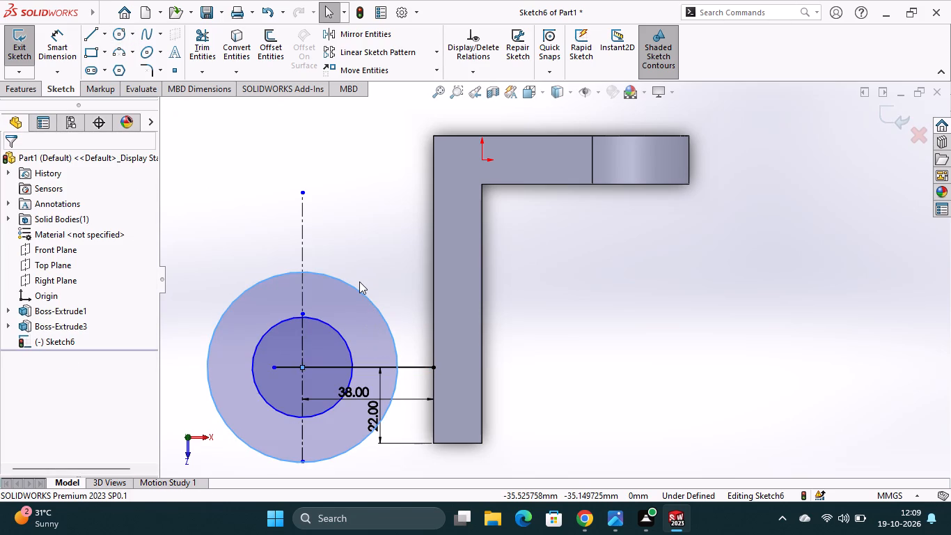
Dimension the inner circle to 20 mm diameter and the outer circle to 40 mm diameter.
click(62, 39)
click(322, 323)
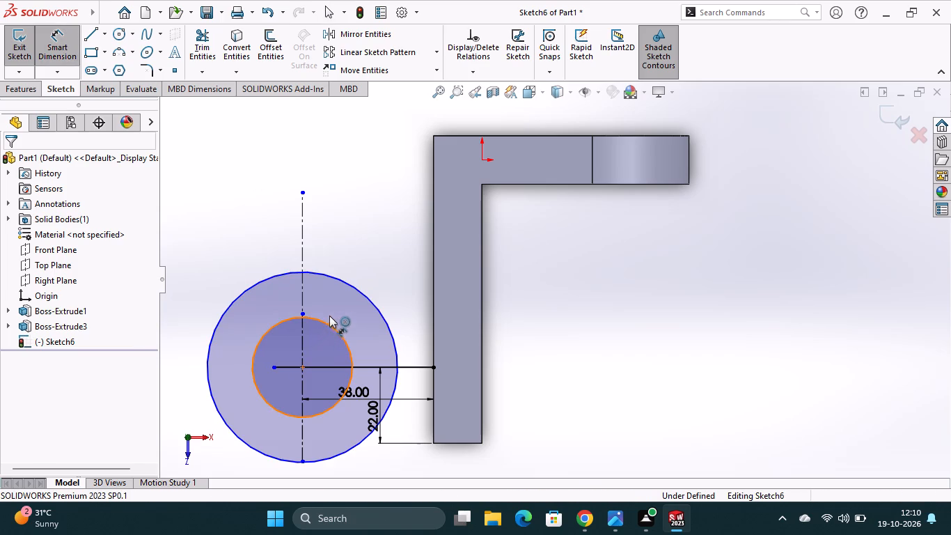
click(332, 312)
text(20)
key(Return)
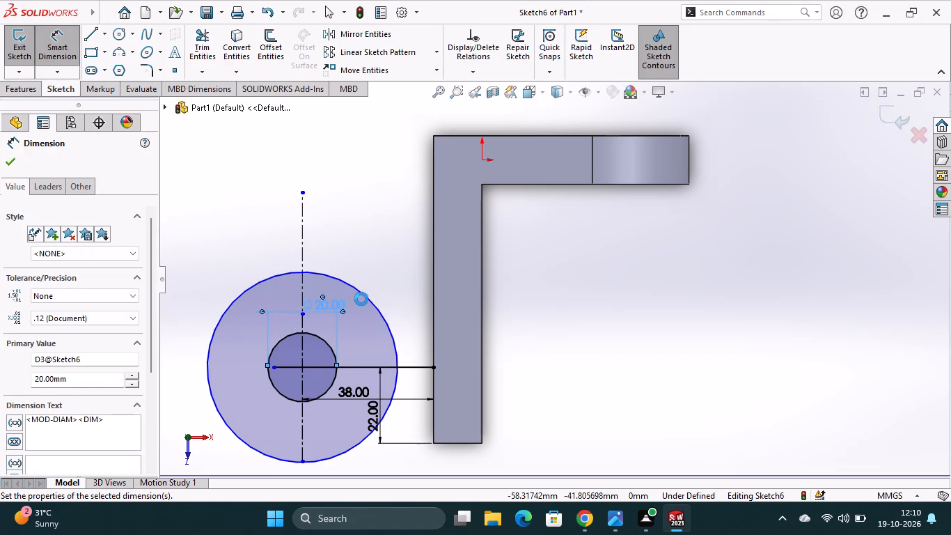
click(361, 295)
click(361, 270)
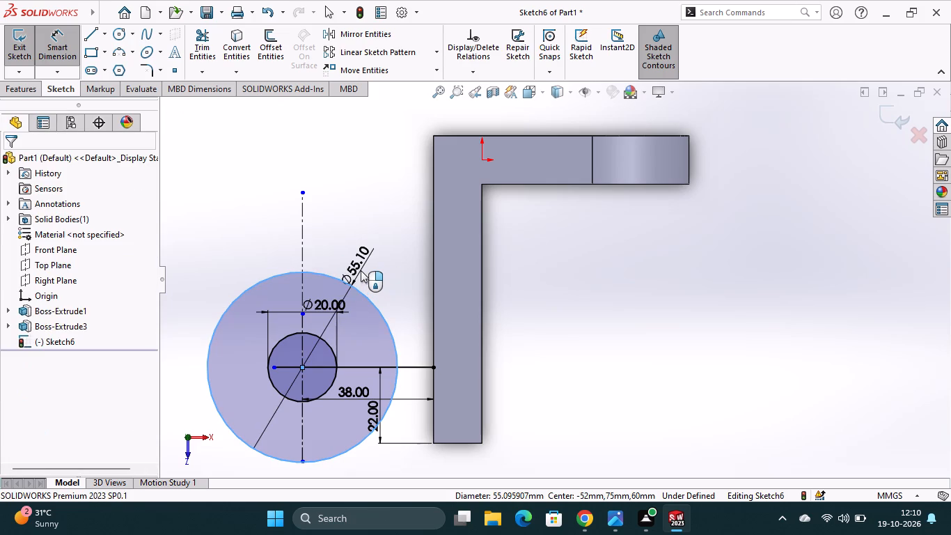
text(40)
key(Return)
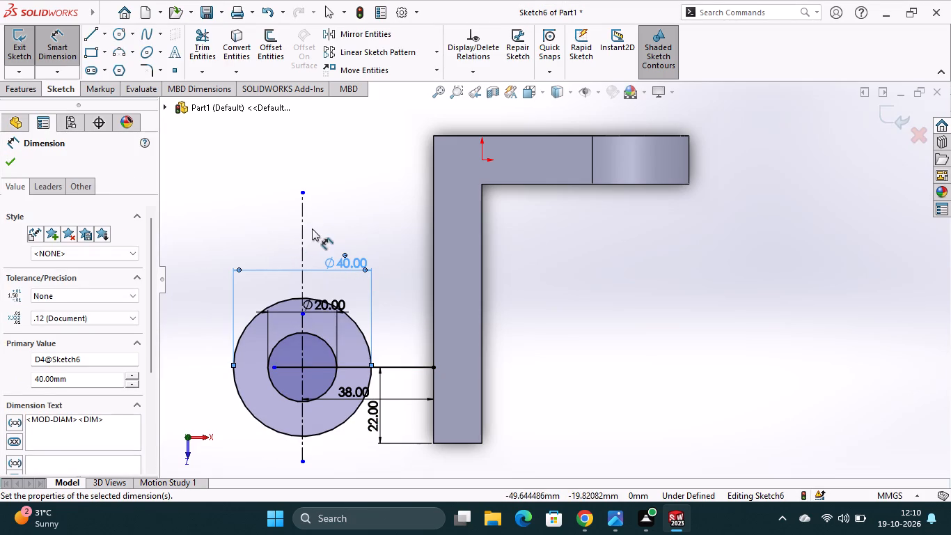
key(Escape)
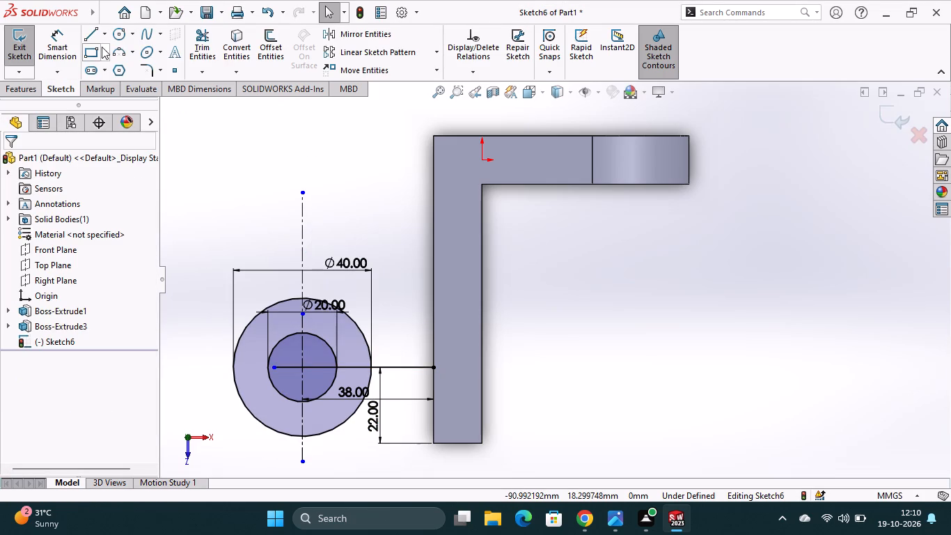
Draw two lines to the outer circle: one from the outer corner at the long leg's free end, one from the bracket's outer elbow corner.
click(95, 36)
click(432, 442)
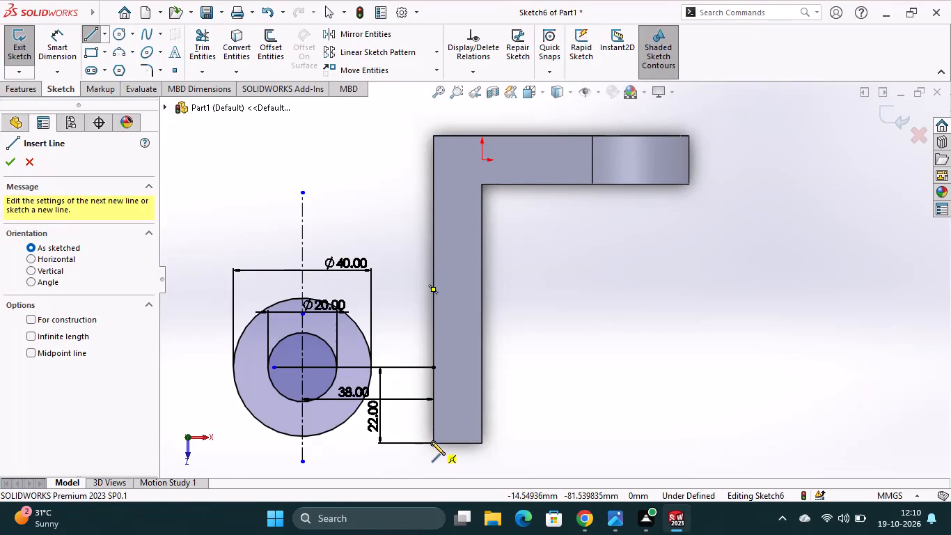
click(318, 437)
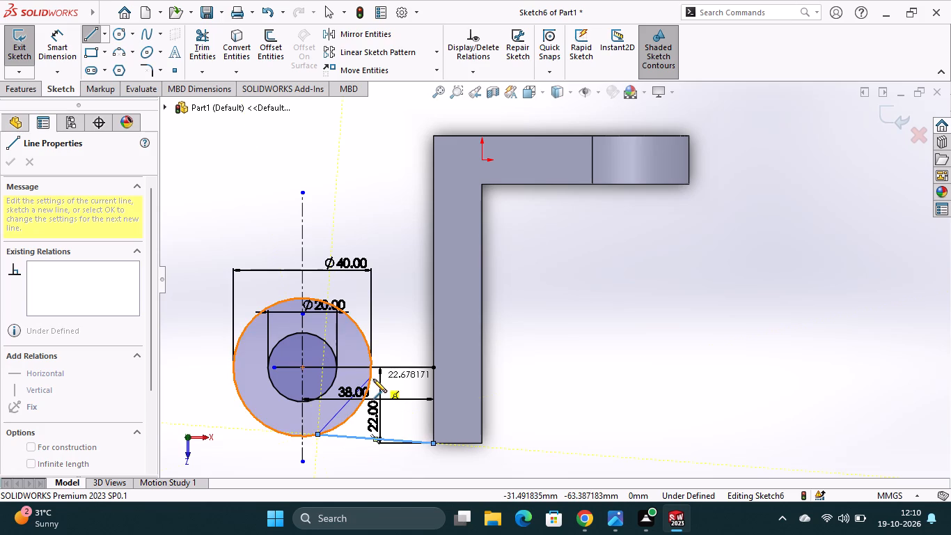
key(Escape)
click(94, 31)
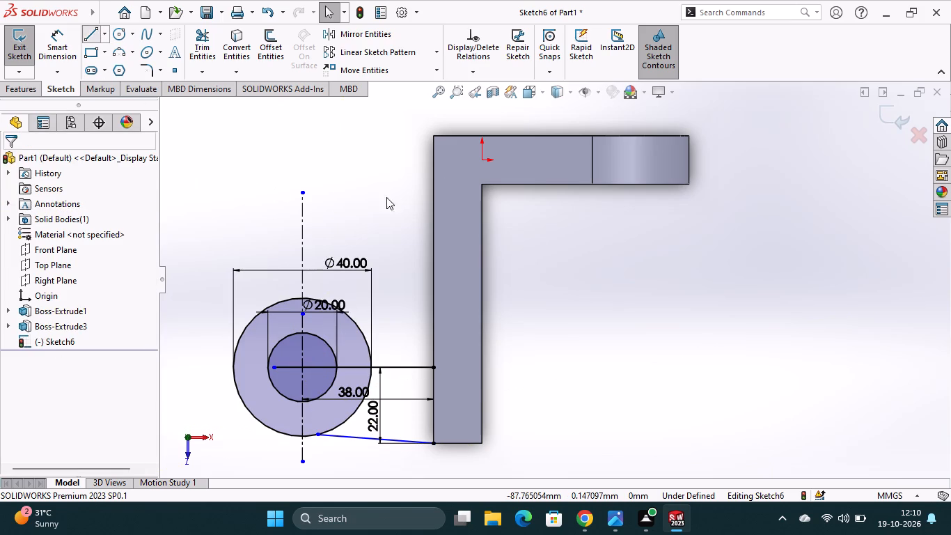
click(433, 133)
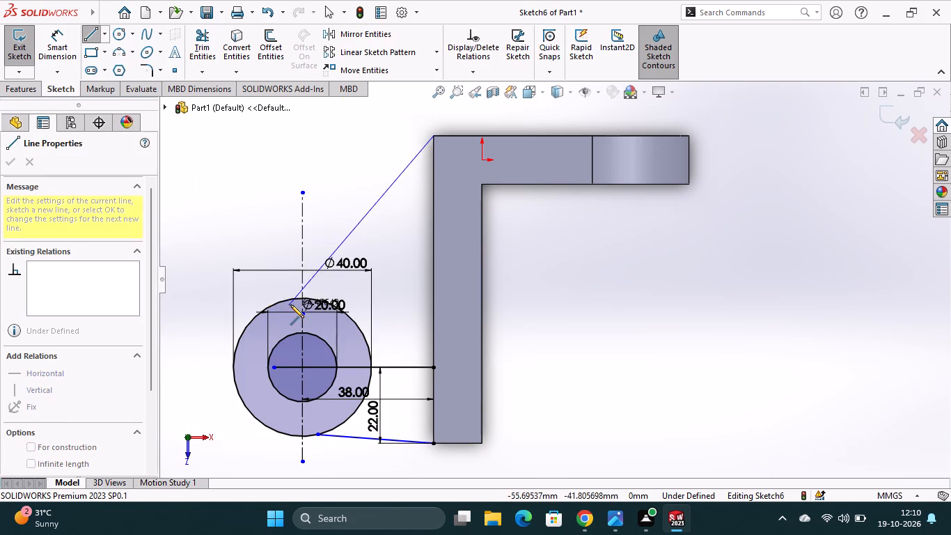
click(269, 307)
key(Escape)
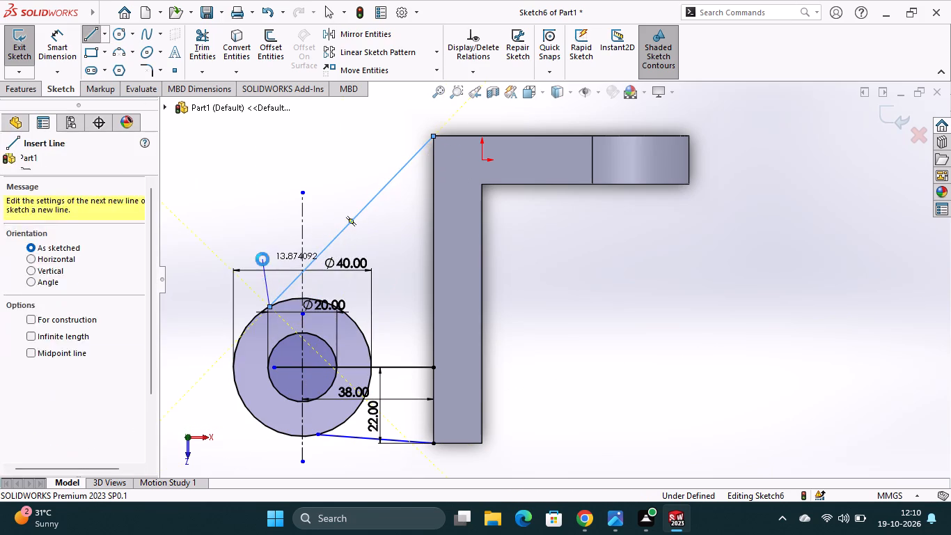
Move the 20, 40, 38 and 22 mm dimensions clear of the lug profile.
drag(330, 307, 201, 403)
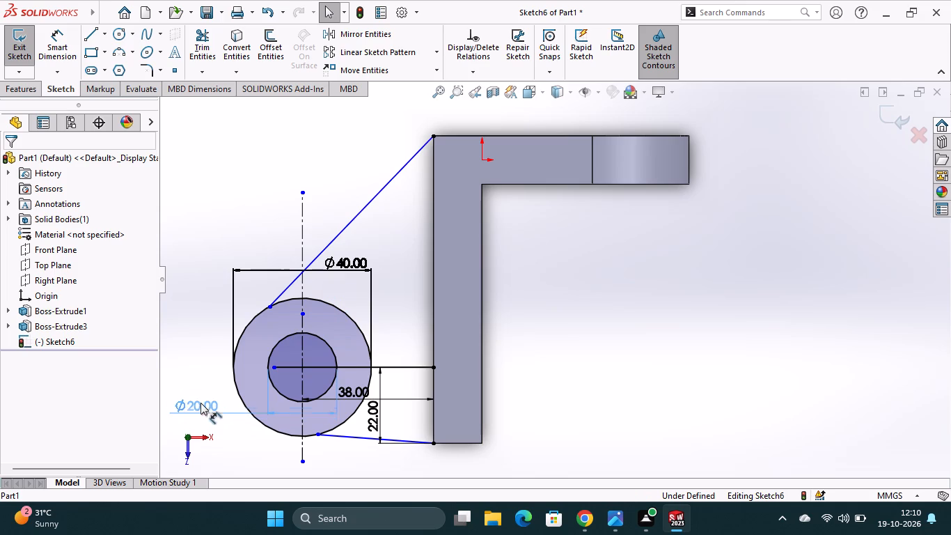
drag(201, 403, 187, 358)
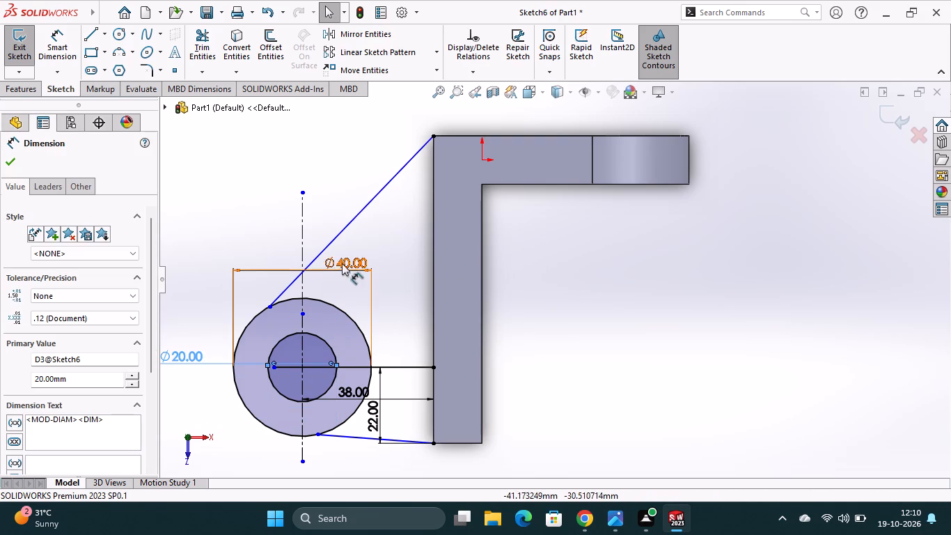
drag(345, 262, 182, 289)
drag(344, 396, 336, 475)
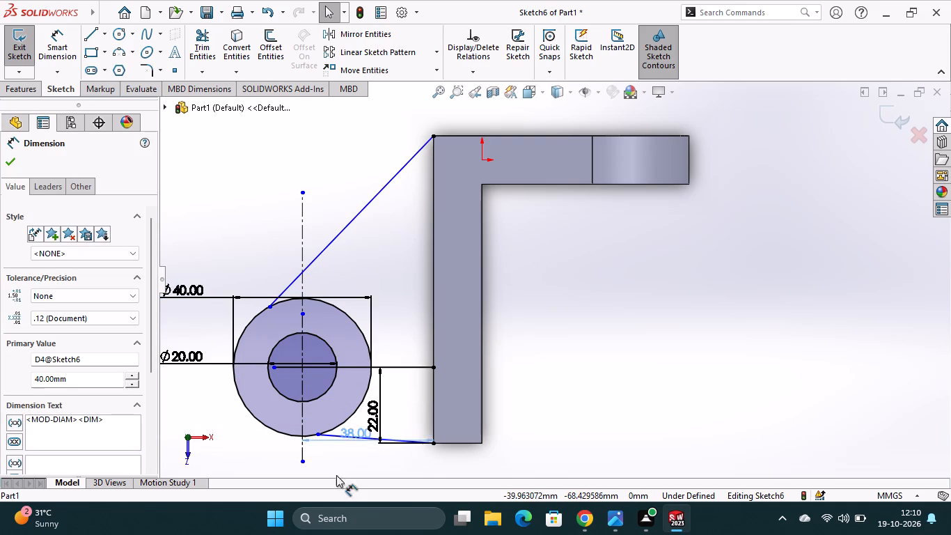
drag(336, 475, 333, 491)
drag(372, 422, 145, 432)
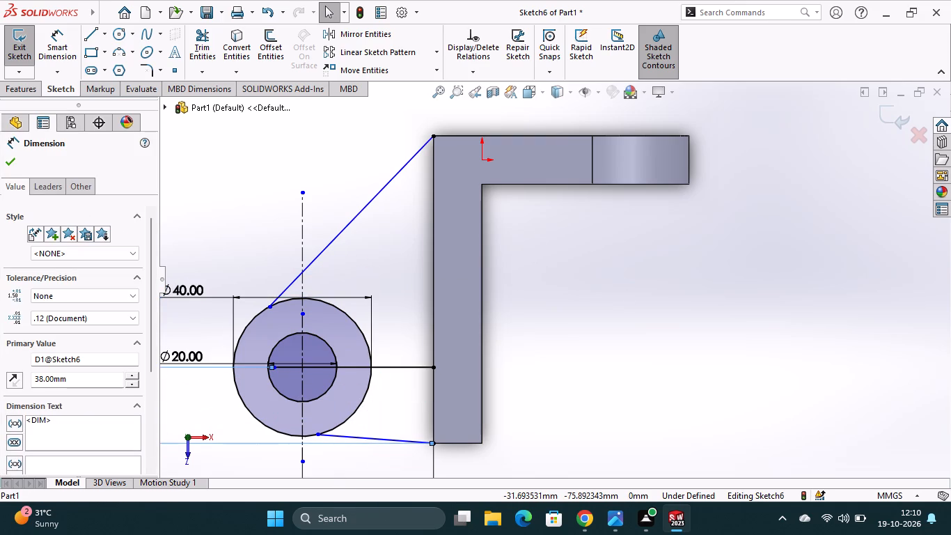
Convert the horizontal line through the circles' centre to construction geometry.
right_click(402, 369)
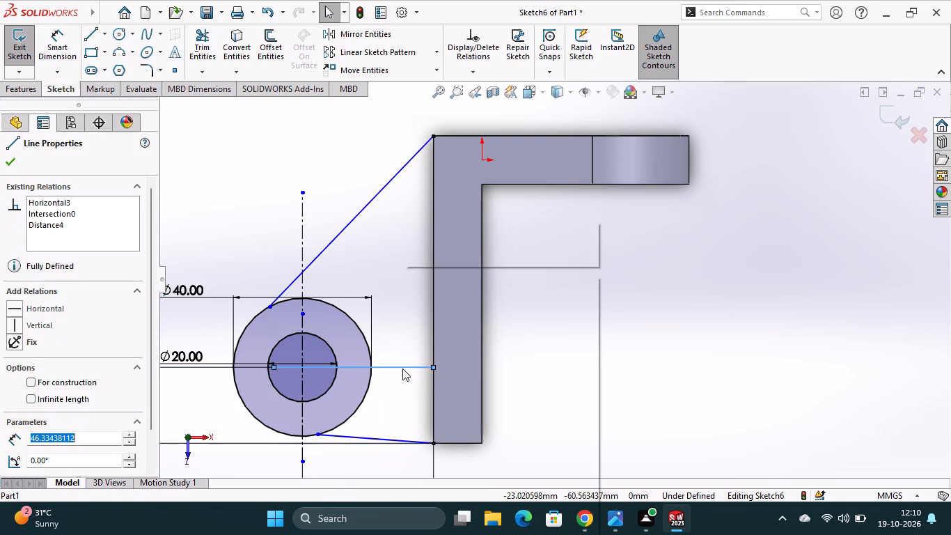
click(435, 254)
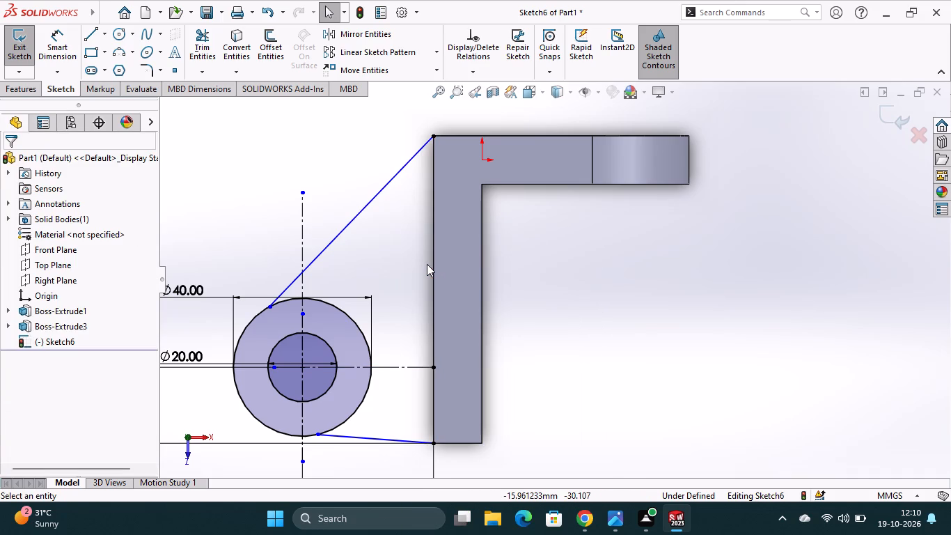
key(Escape)
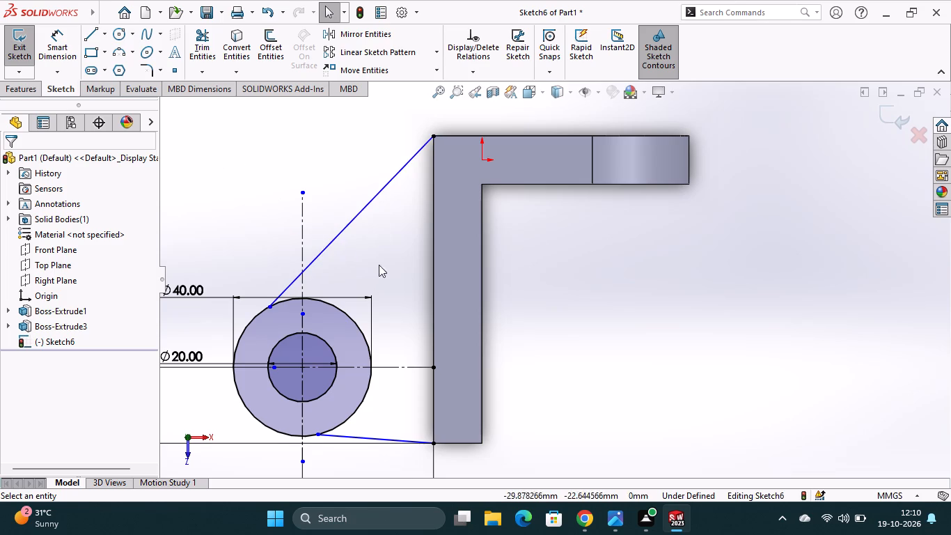
Make both lines from the bracket's corners tangent to the outer circle.
ctrl+click(364, 334)
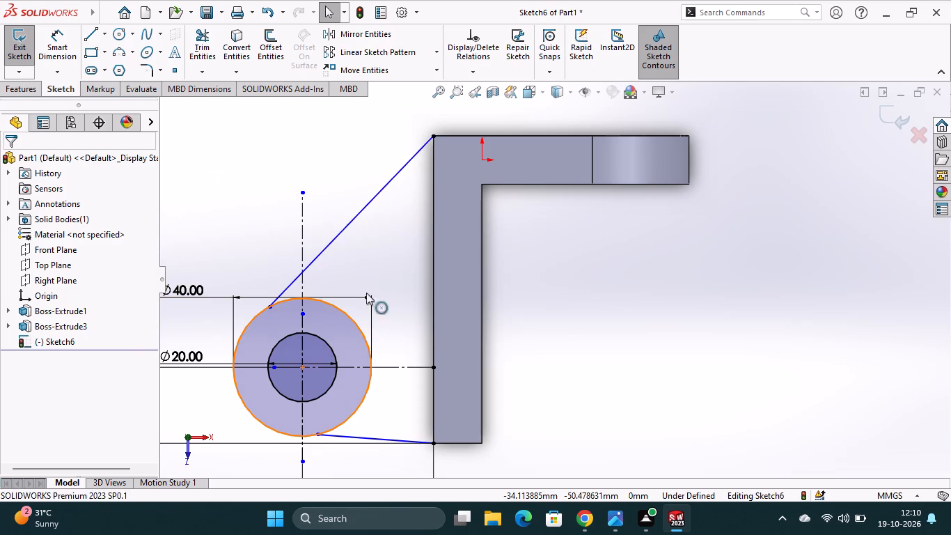
ctrl+click(346, 233)
ctrl+click(344, 229)
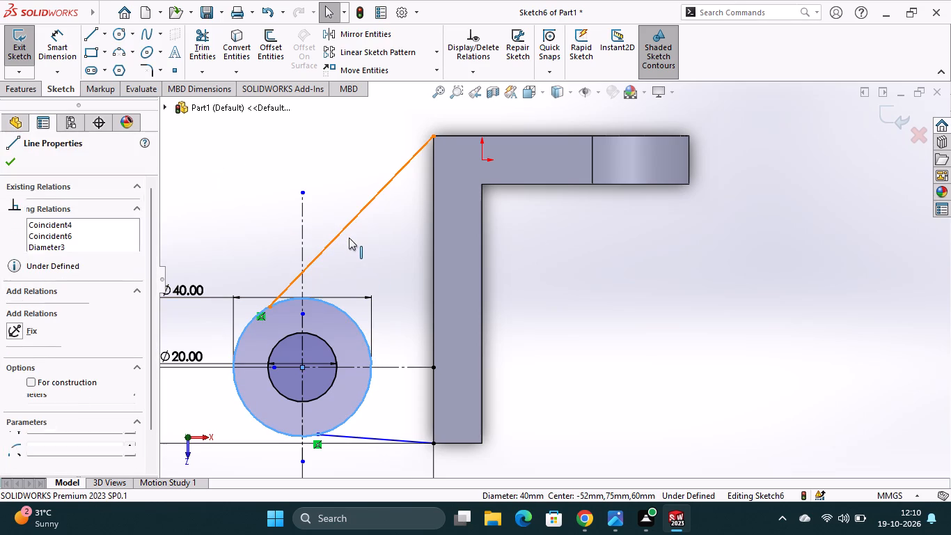
click(15, 388)
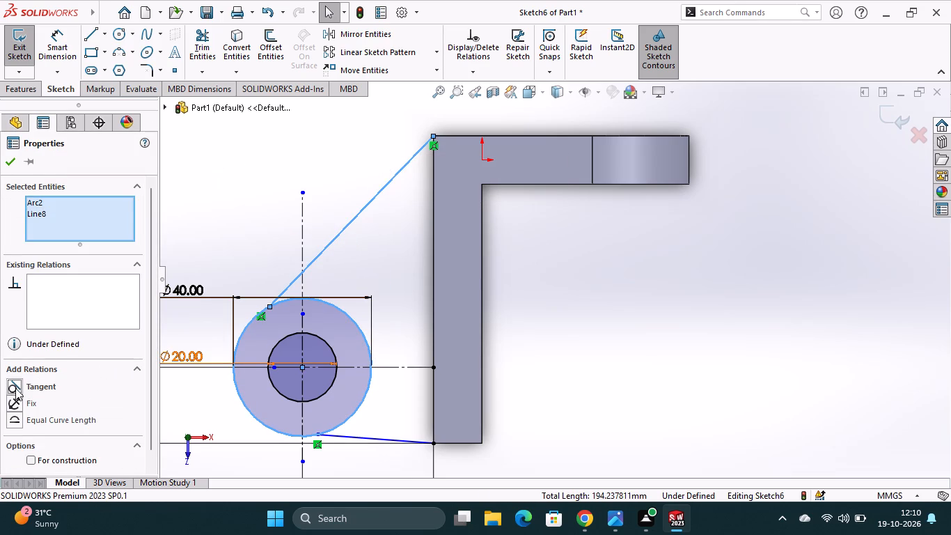
click(7, 160)
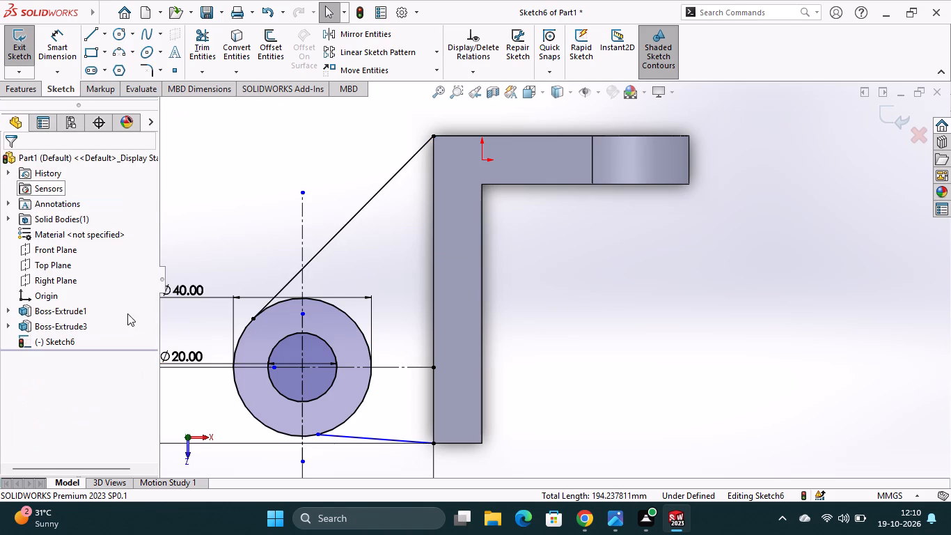
ctrl+click(340, 426)
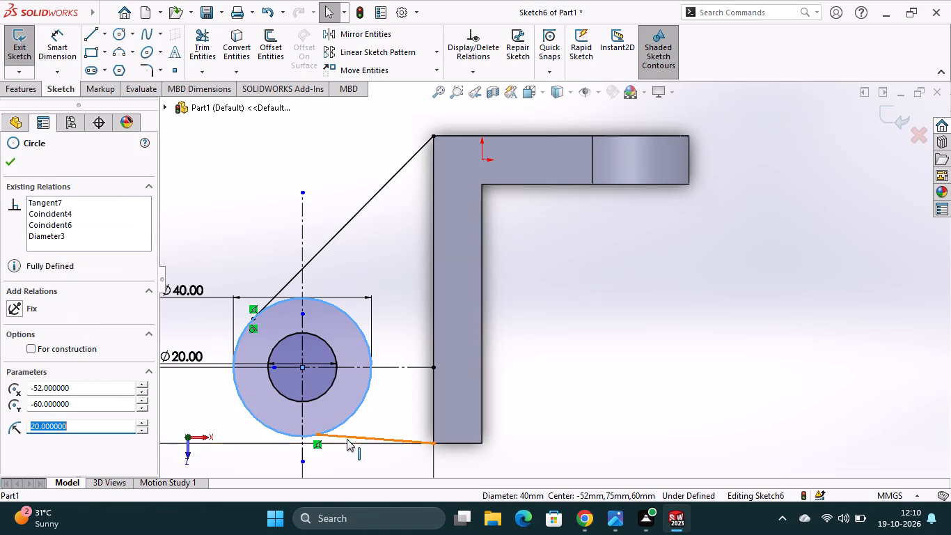
ctrl+click(349, 437)
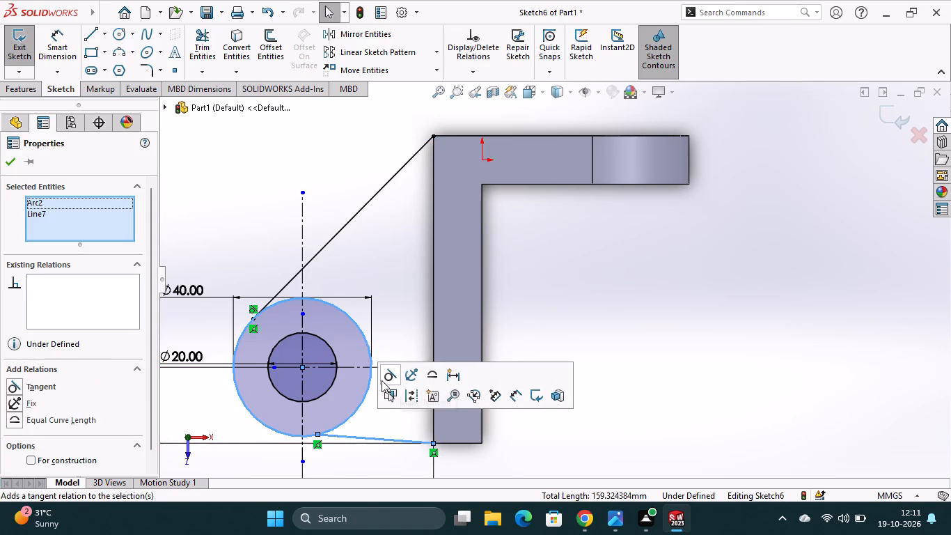
click(389, 378)
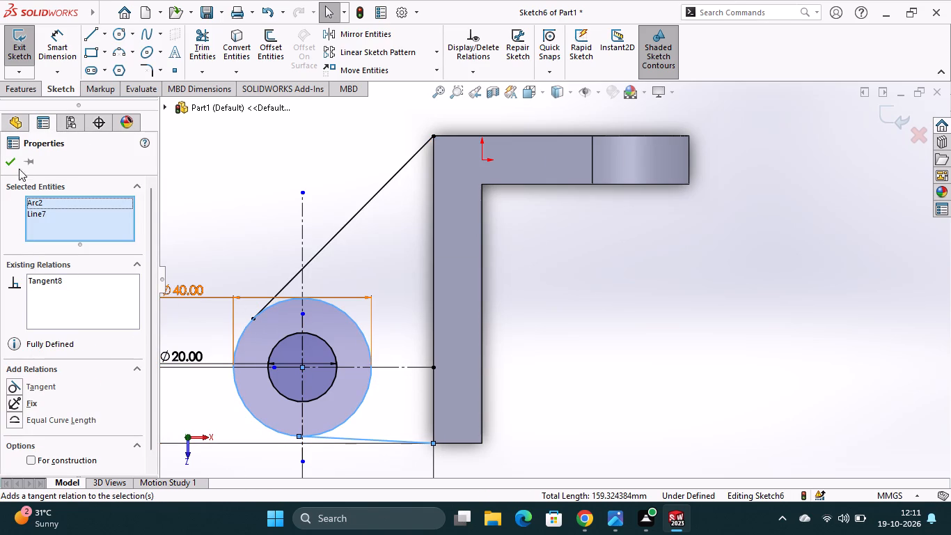
click(9, 160)
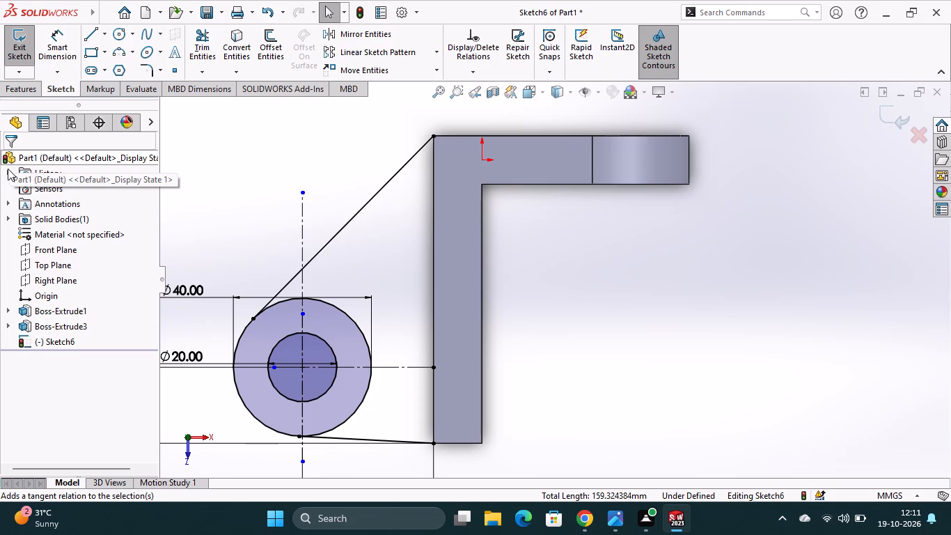
Trim away the part of the outer circle facing the bracket, between the two tangent lines.
click(207, 49)
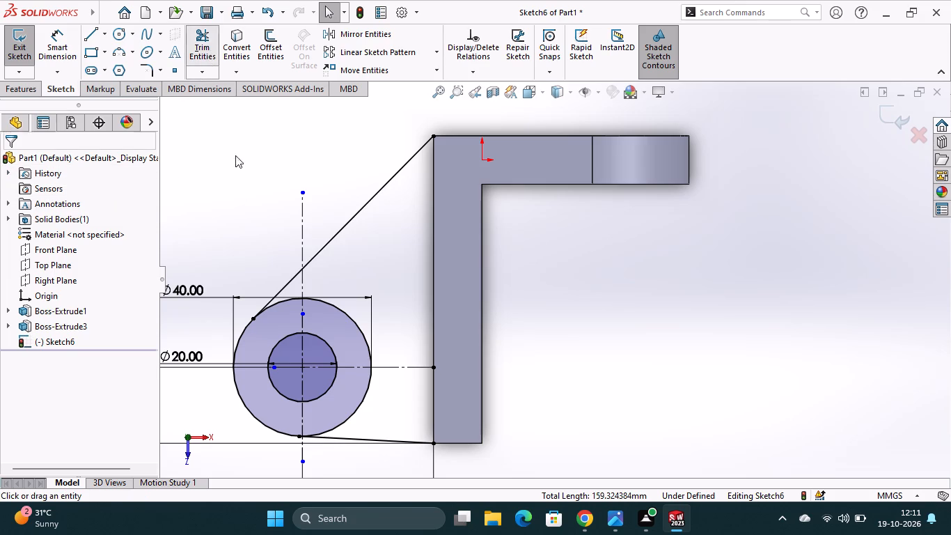
click(282, 300)
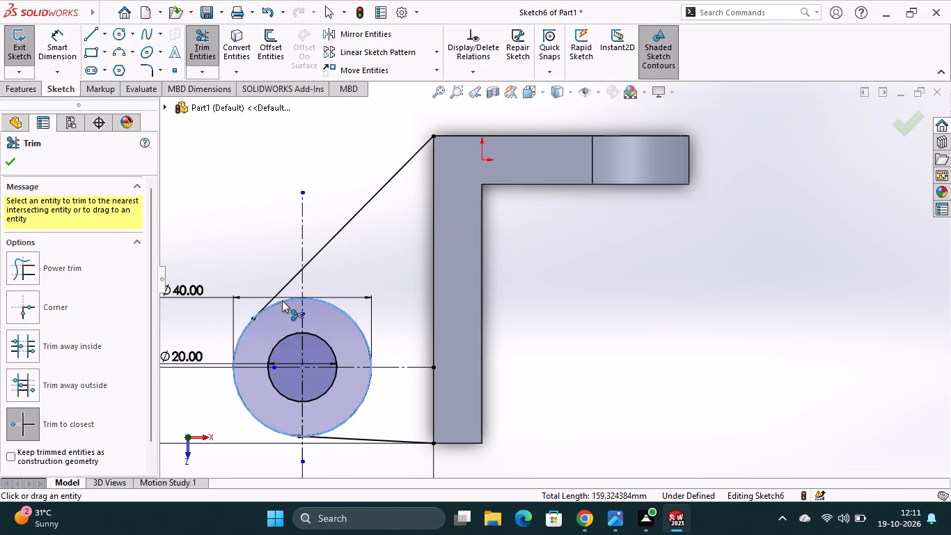
click(353, 322)
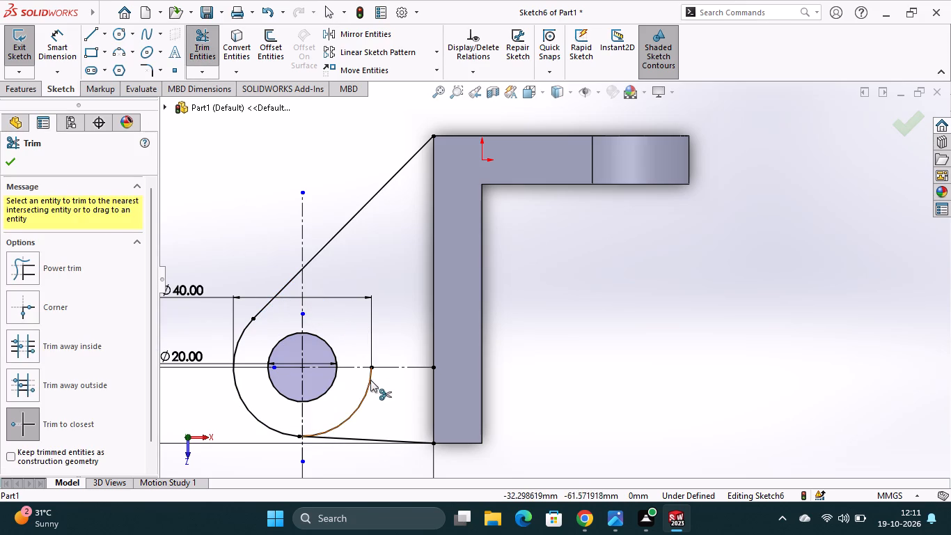
click(359, 405)
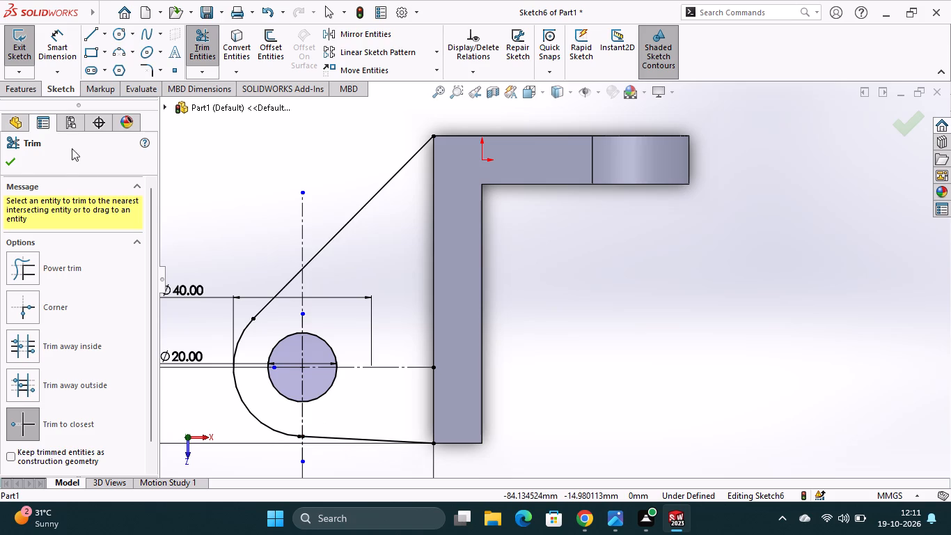
click(10, 166)
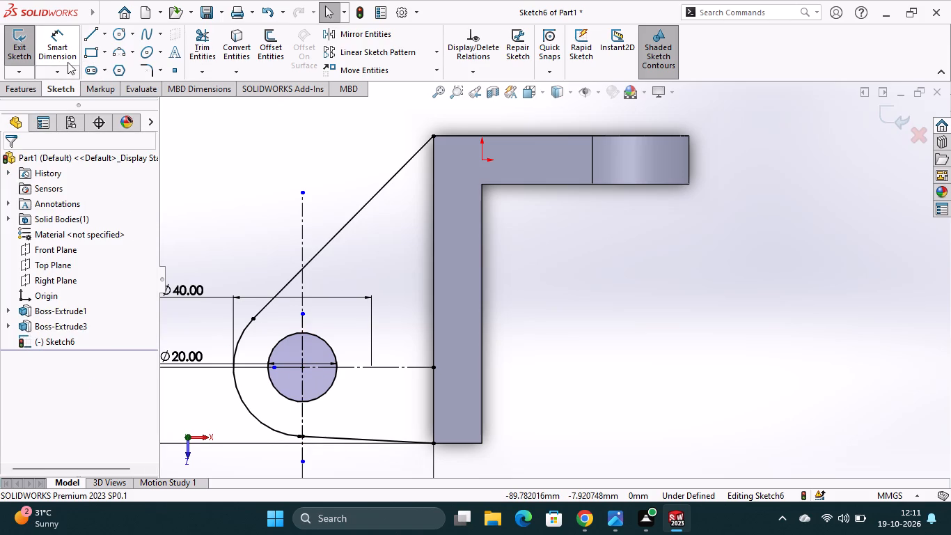
Extrude the lug region around the hole as a 14 mm blind boss in the reversed, downward direction, merged with the bracket.
click(26, 86)
click(22, 52)
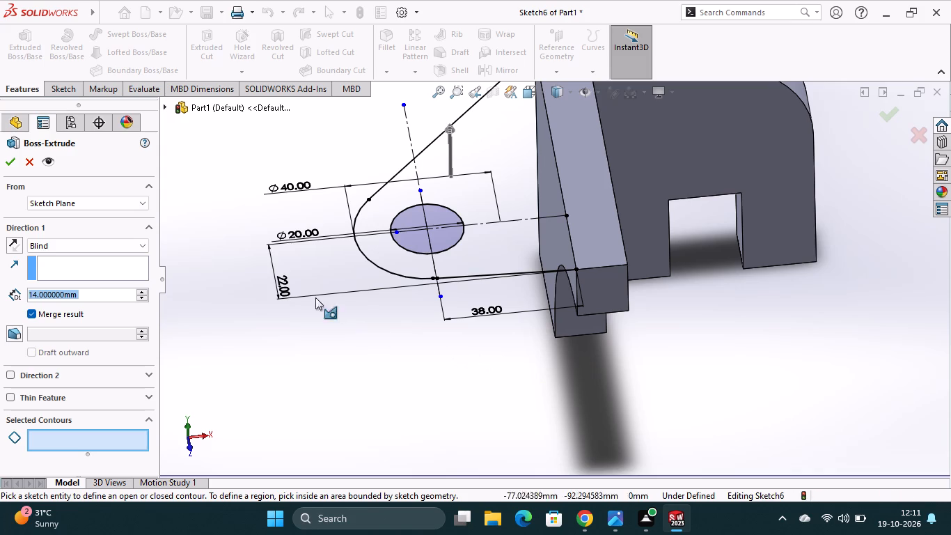
click(497, 248)
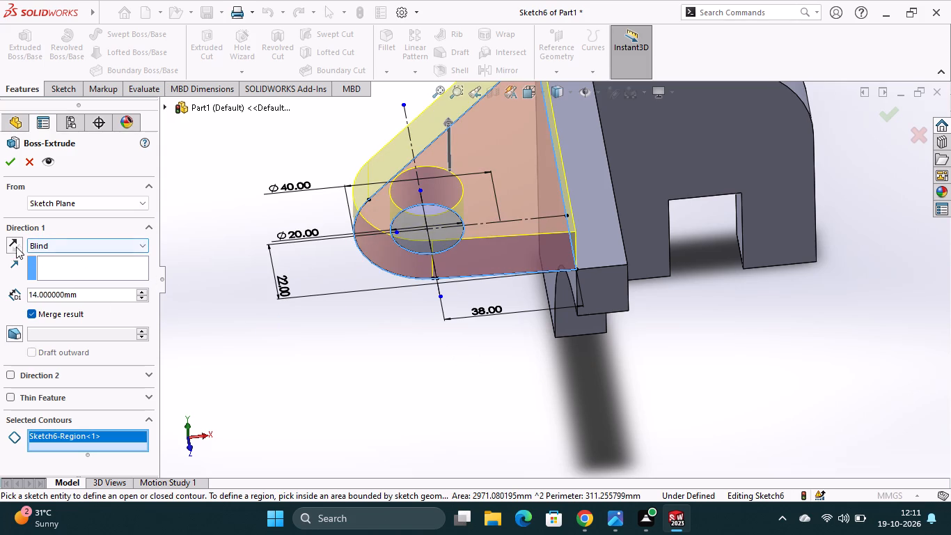
click(13, 245)
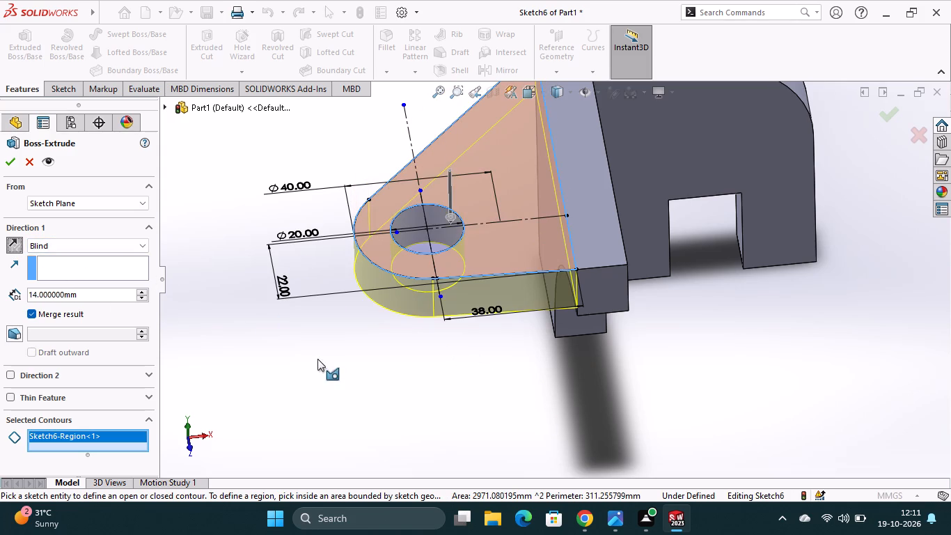
middle_drag(614, 400, 631, 336)
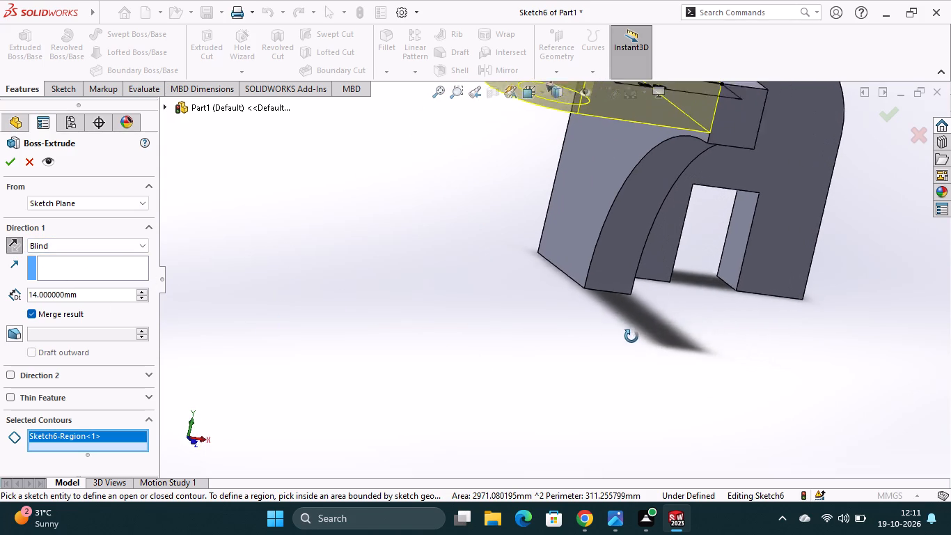
middle_drag(631, 336, 629, 340)
scroll(773, 329, up, 3)
middle_drag(684, 333, 655, 346)
click(16, 164)
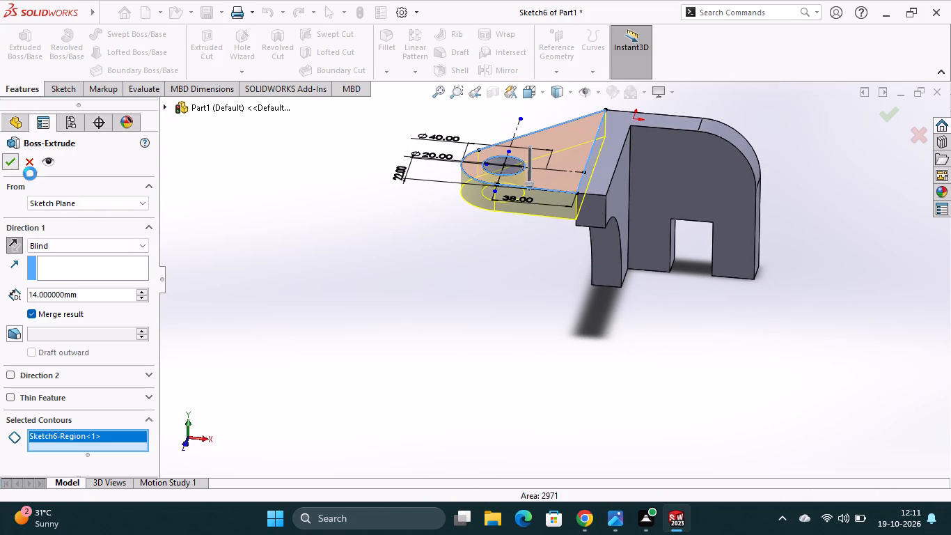
Inspect the finished bracket from several angles and orient it to the isometric view.
middle_drag(647, 315, 654, 321)
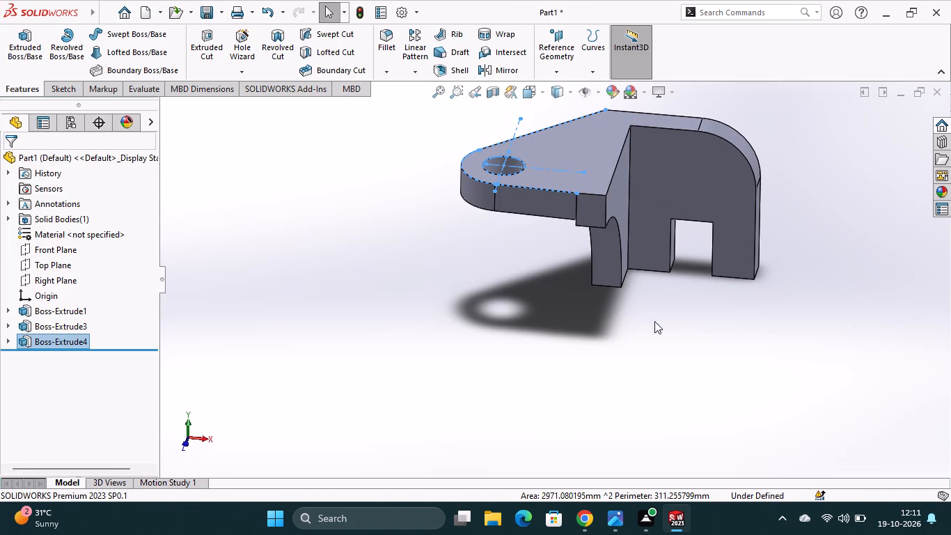
middle_drag(654, 321, 668, 357)
key(Escape)
middle_drag(696, 362, 696, 359)
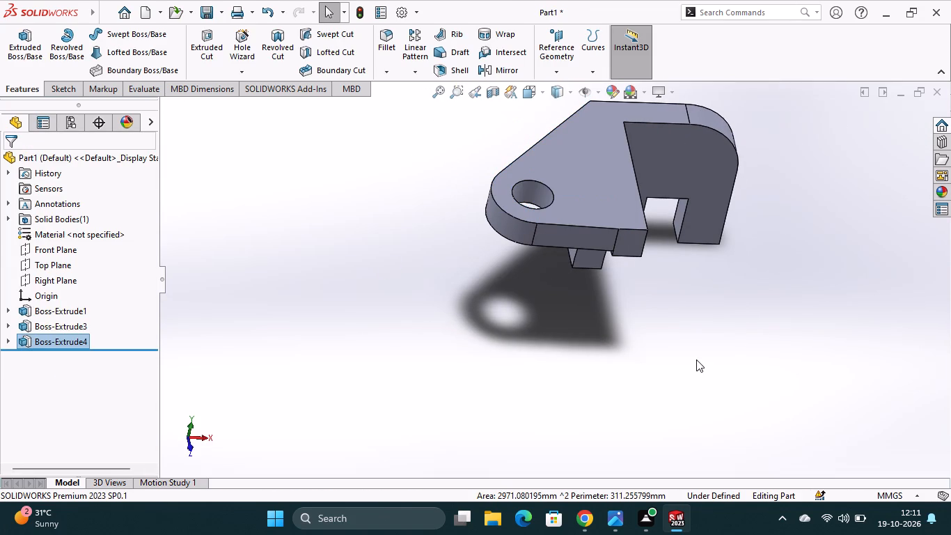
middle_drag(696, 359, 656, 288)
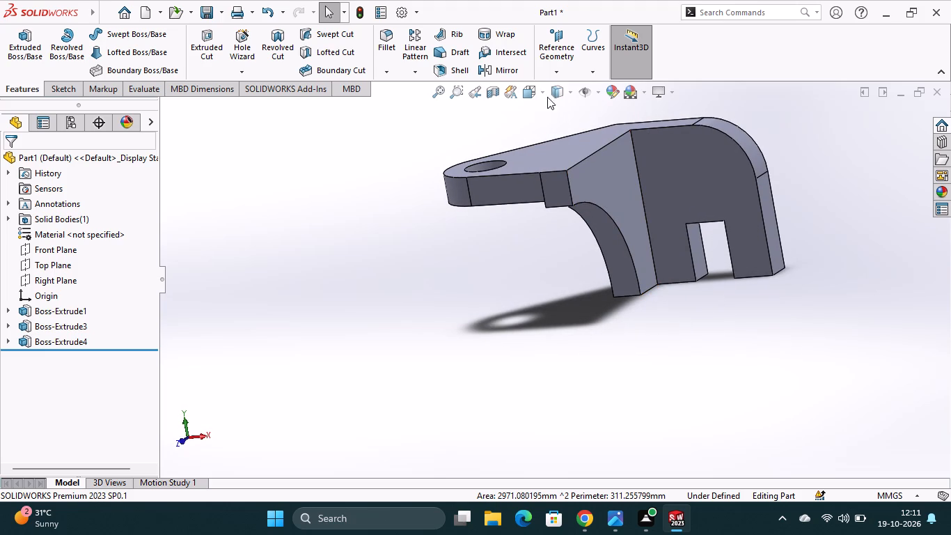
click(544, 96)
click(604, 132)
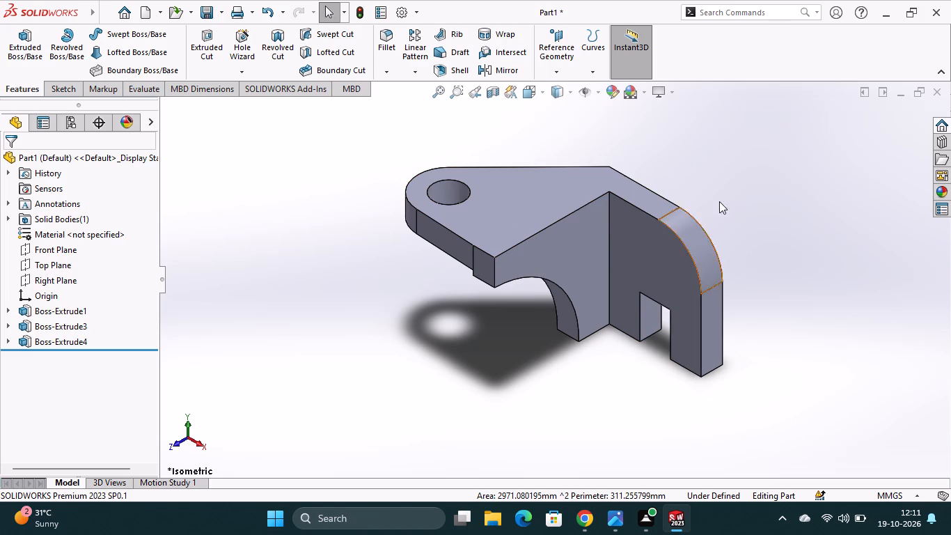
Save the part as Part1 in the Solidworks folder inside fuji, in SOLIDWORKS Part format.
key(ctrl+s)
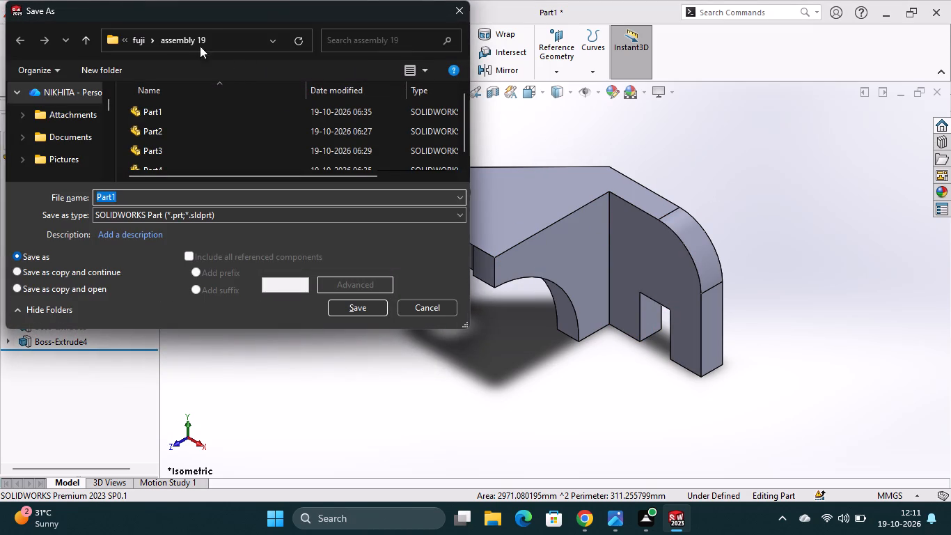
click(154, 38)
click(152, 43)
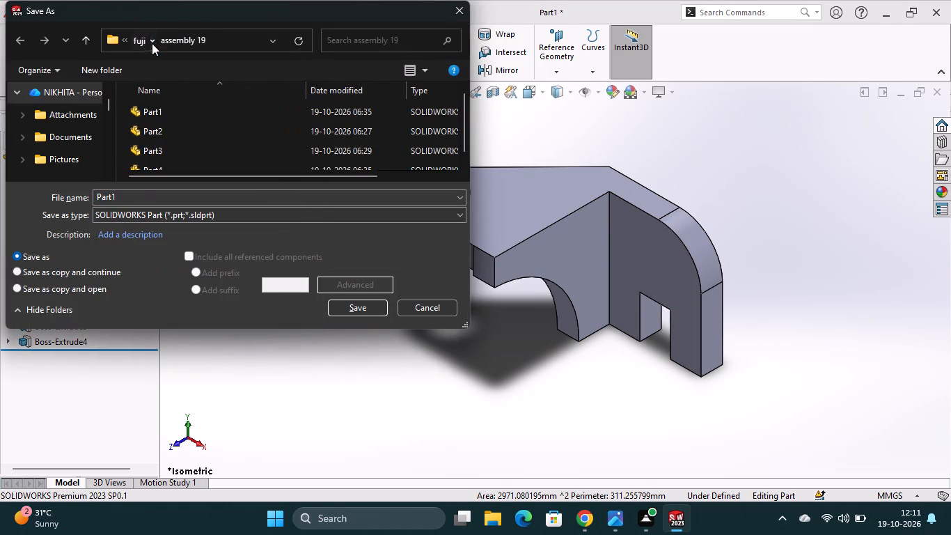
click(155, 42)
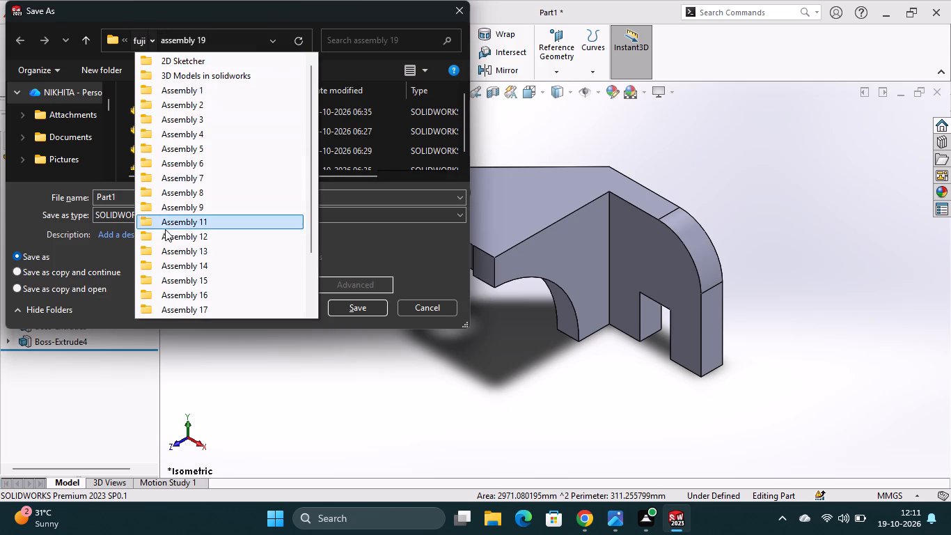
scroll(170, 240, down, 8)
click(186, 313)
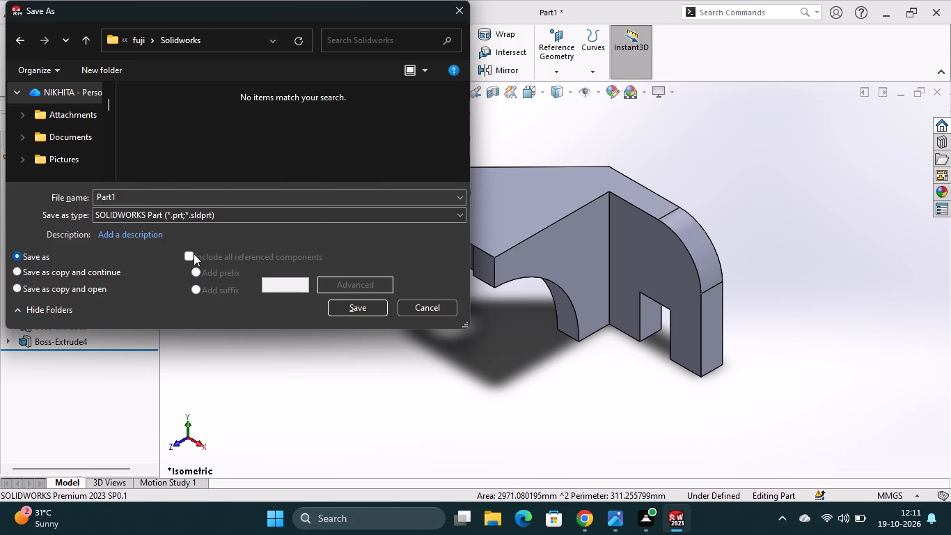
click(182, 199)
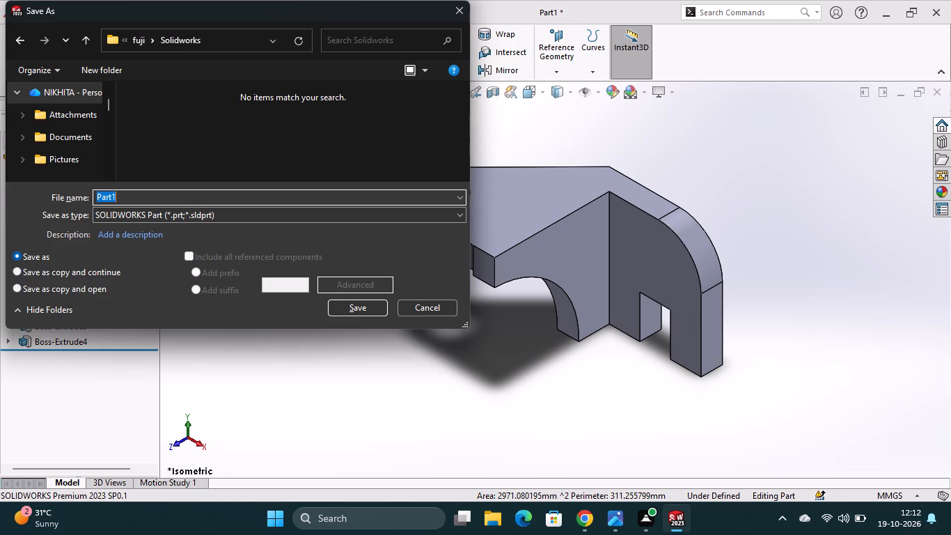
key(Return)
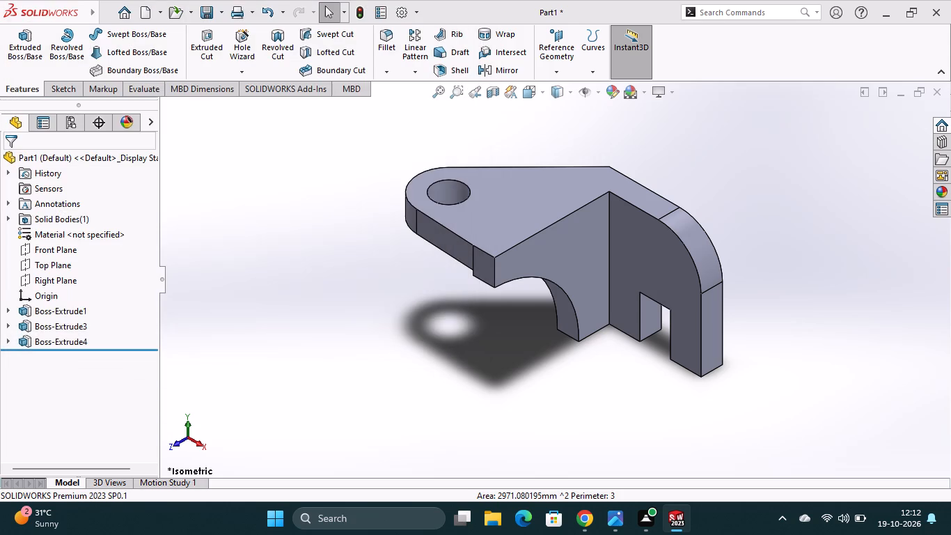
Save a copy of the bracket in Adobe Portable Document Format (*.pdf).
click(223, 19)
click(220, 47)
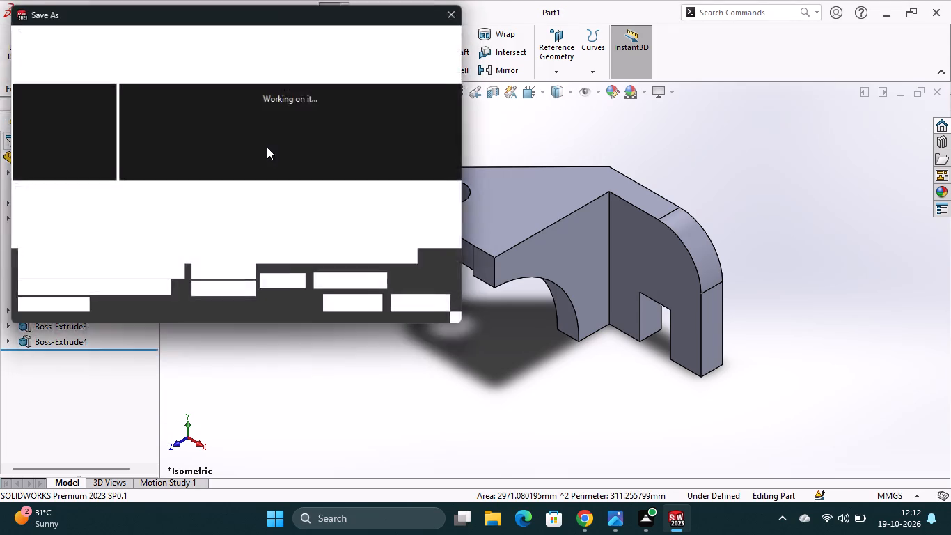
click(246, 219)
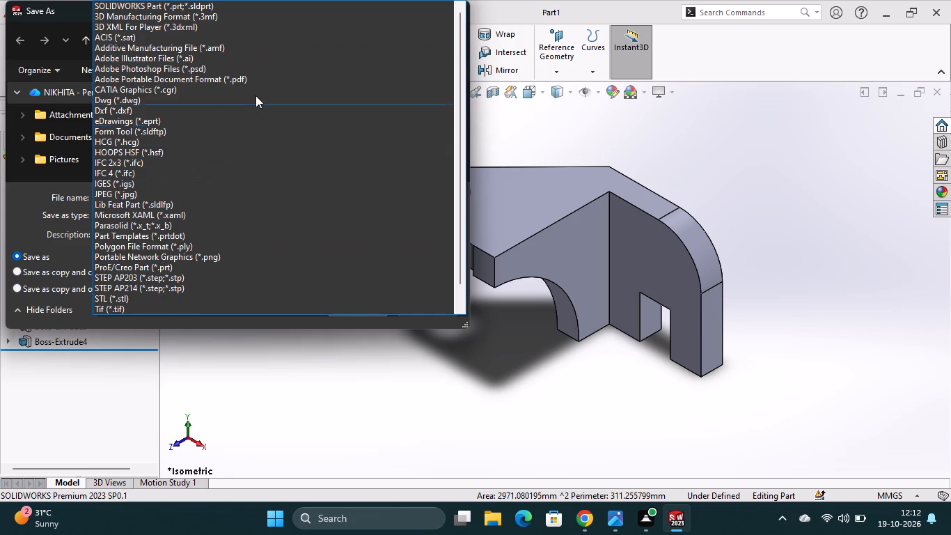
click(263, 81)
click(346, 346)
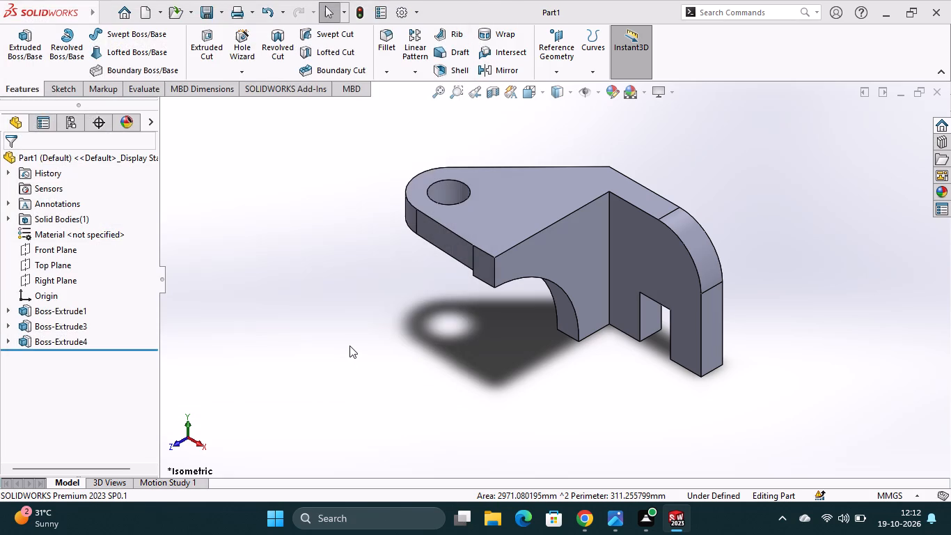